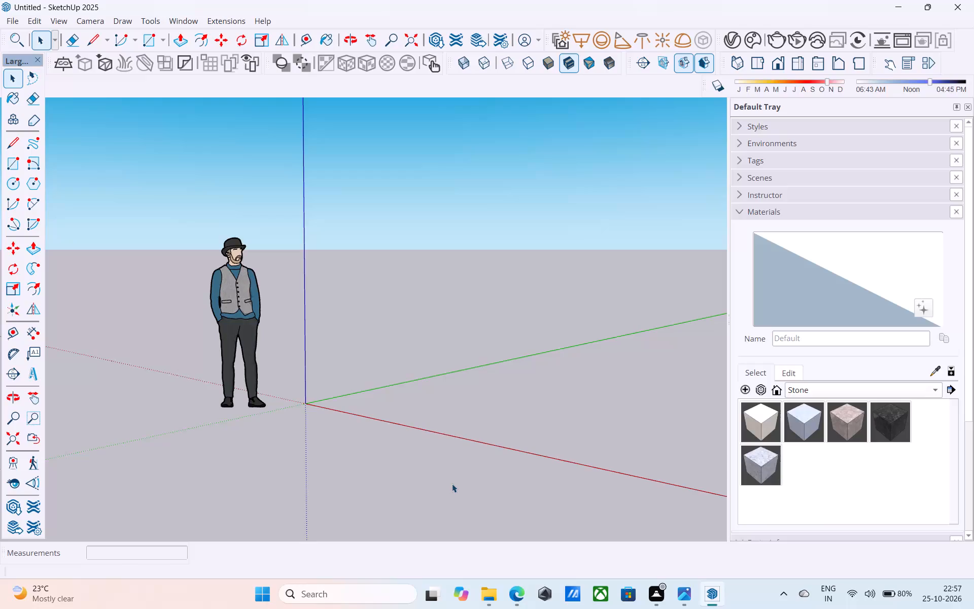
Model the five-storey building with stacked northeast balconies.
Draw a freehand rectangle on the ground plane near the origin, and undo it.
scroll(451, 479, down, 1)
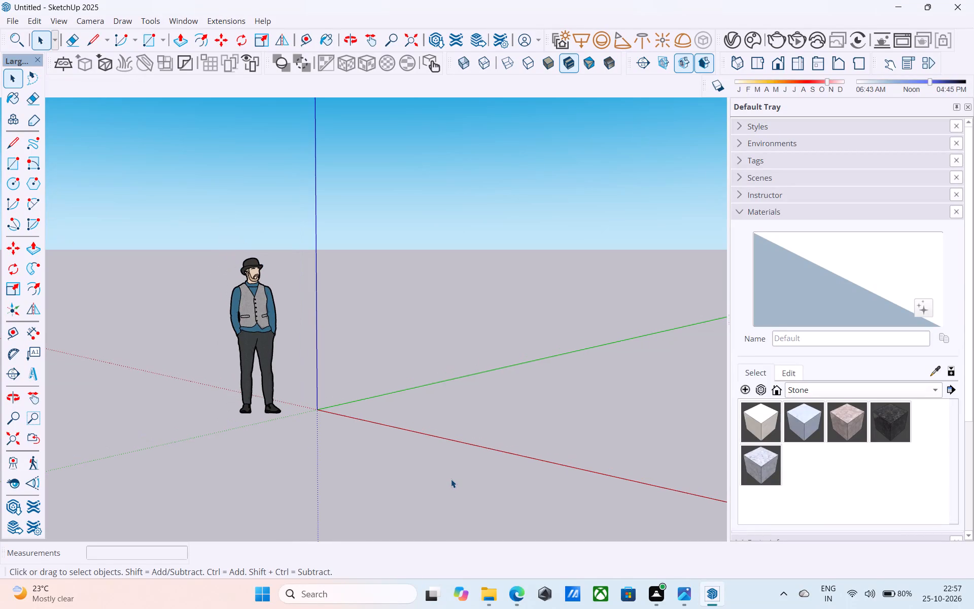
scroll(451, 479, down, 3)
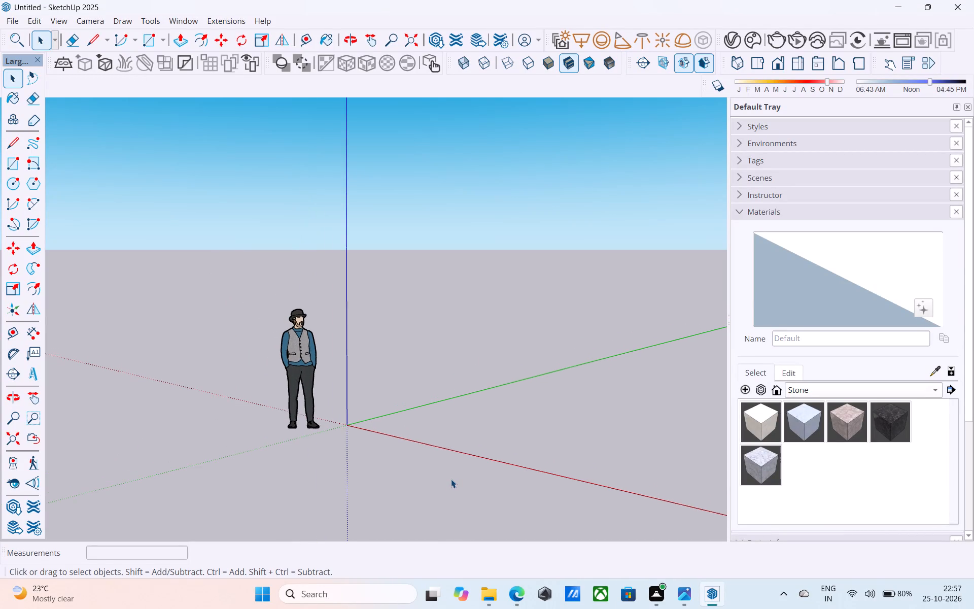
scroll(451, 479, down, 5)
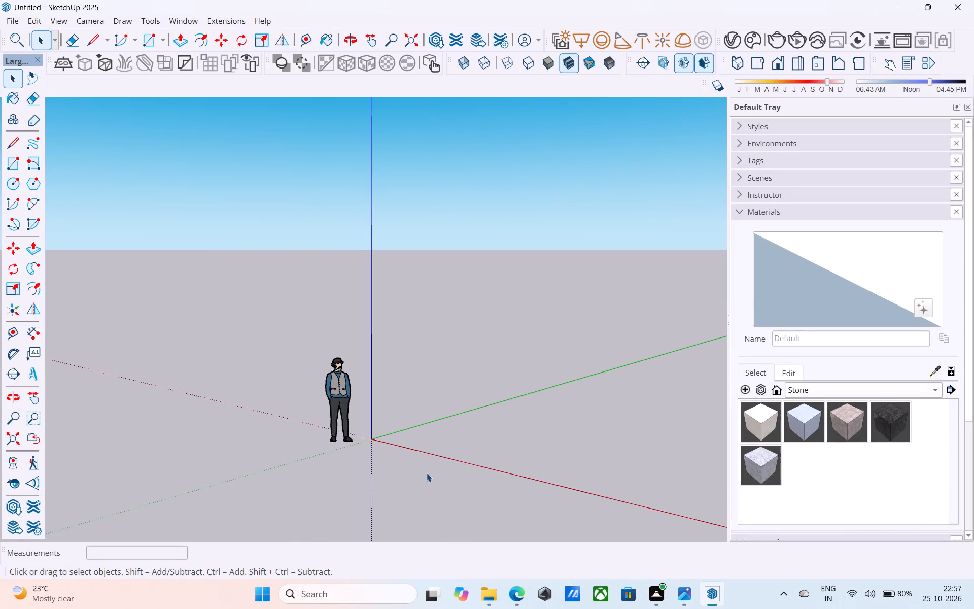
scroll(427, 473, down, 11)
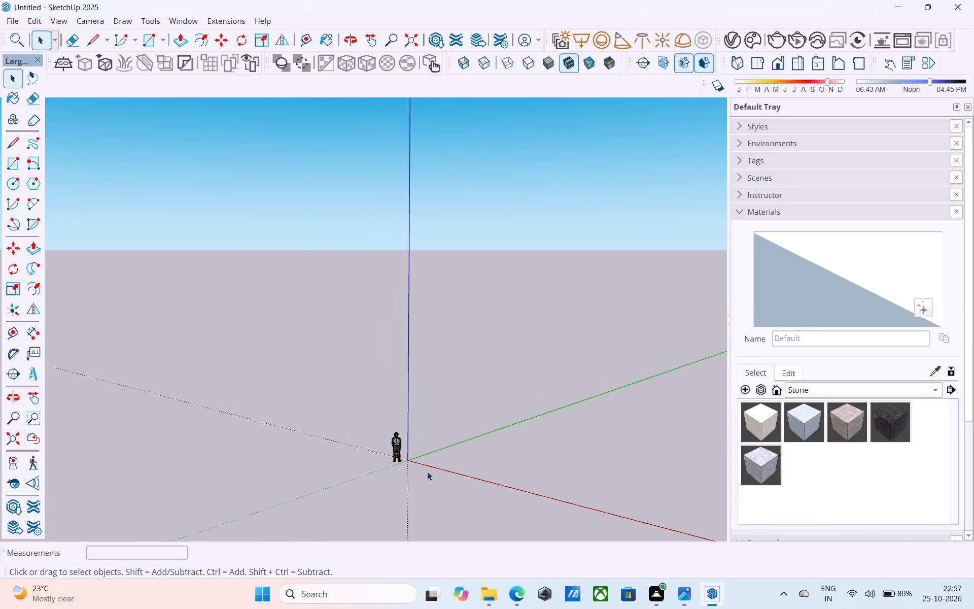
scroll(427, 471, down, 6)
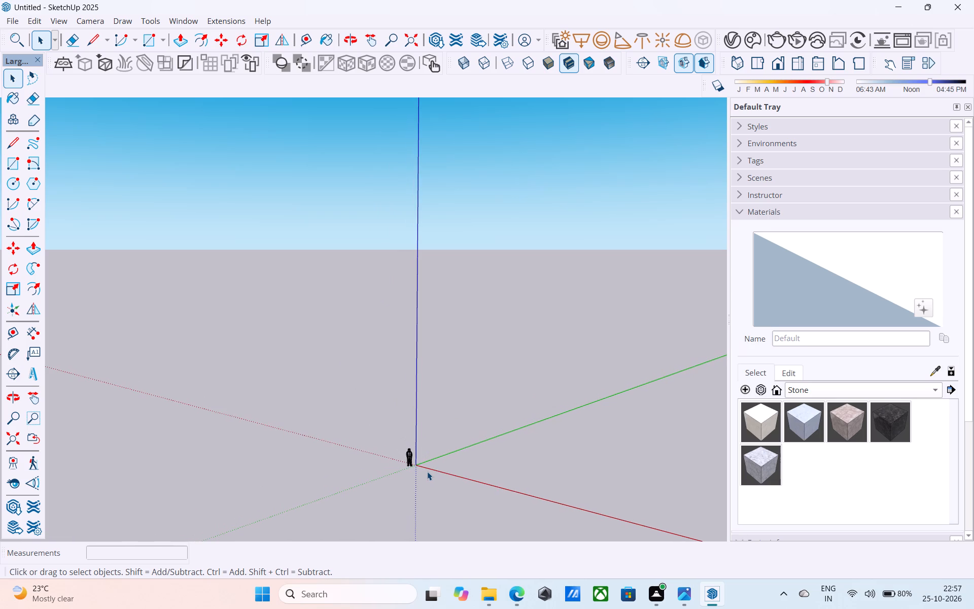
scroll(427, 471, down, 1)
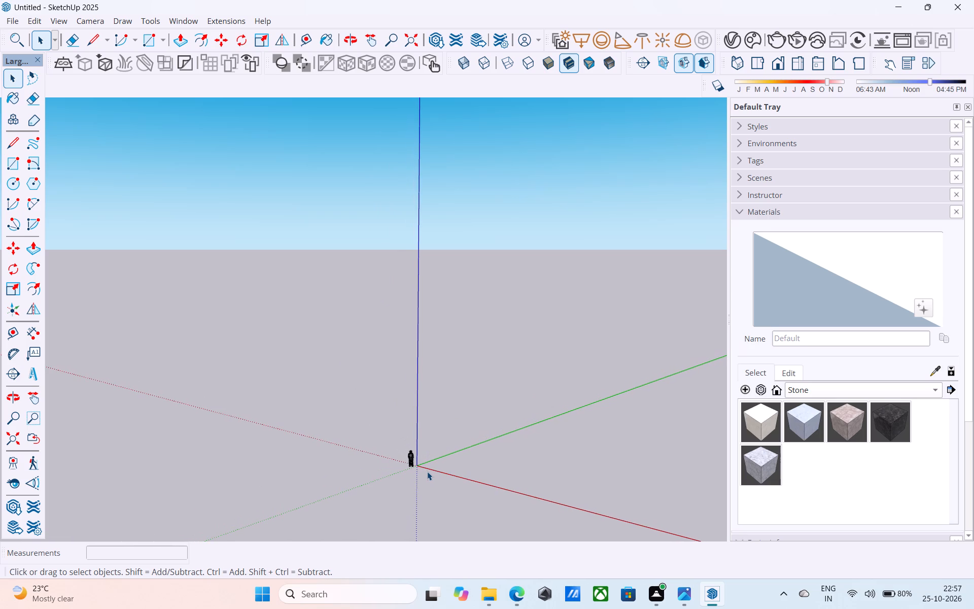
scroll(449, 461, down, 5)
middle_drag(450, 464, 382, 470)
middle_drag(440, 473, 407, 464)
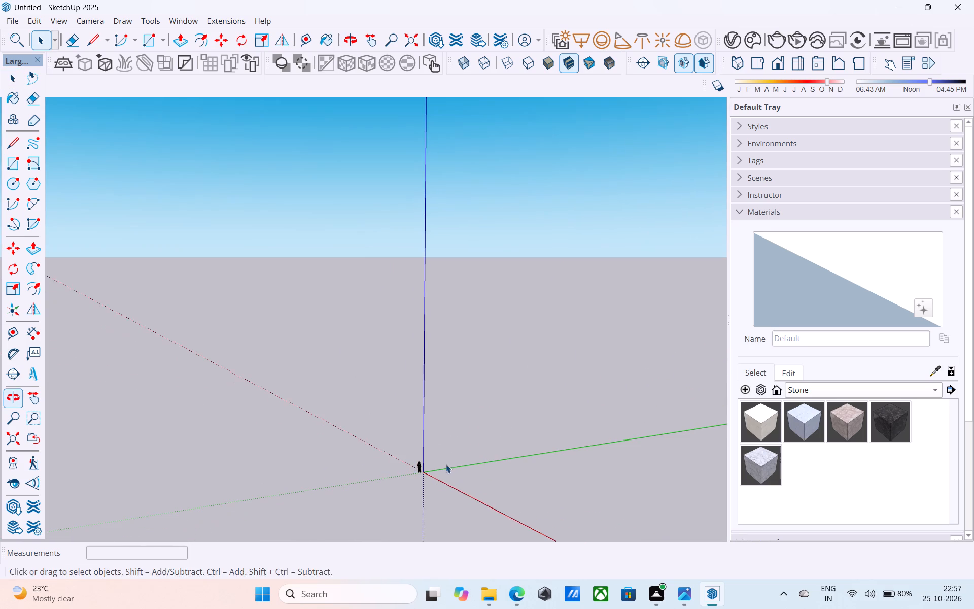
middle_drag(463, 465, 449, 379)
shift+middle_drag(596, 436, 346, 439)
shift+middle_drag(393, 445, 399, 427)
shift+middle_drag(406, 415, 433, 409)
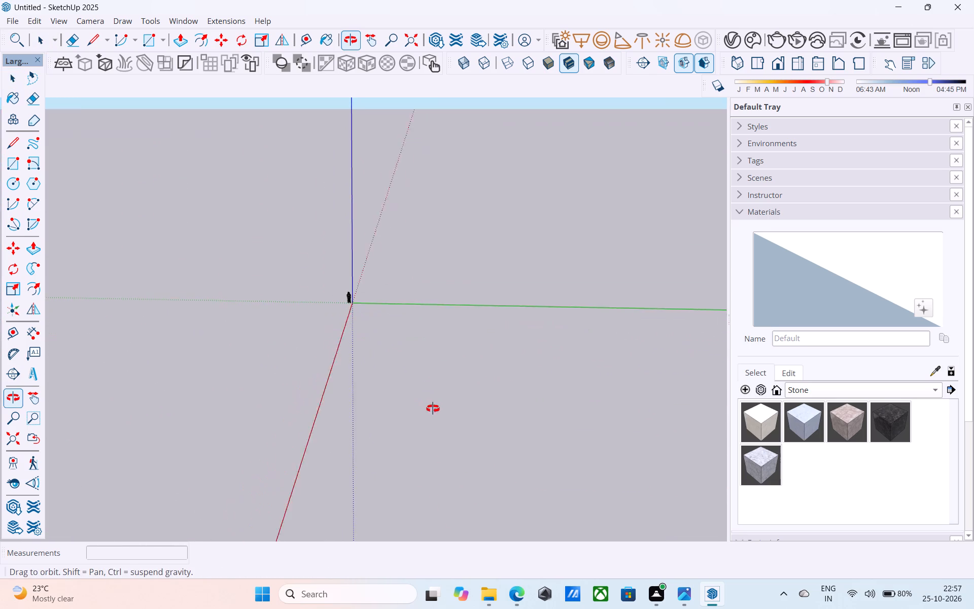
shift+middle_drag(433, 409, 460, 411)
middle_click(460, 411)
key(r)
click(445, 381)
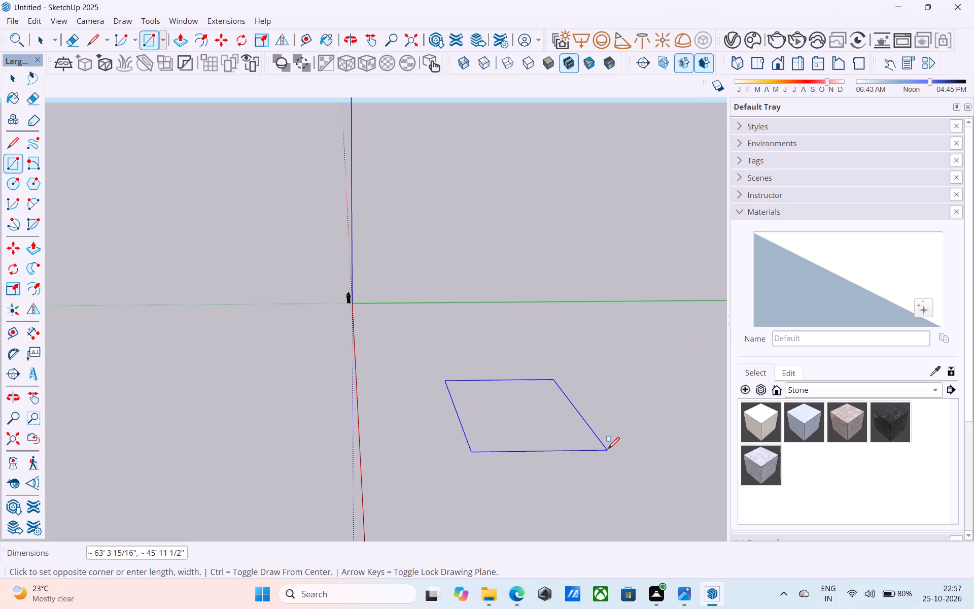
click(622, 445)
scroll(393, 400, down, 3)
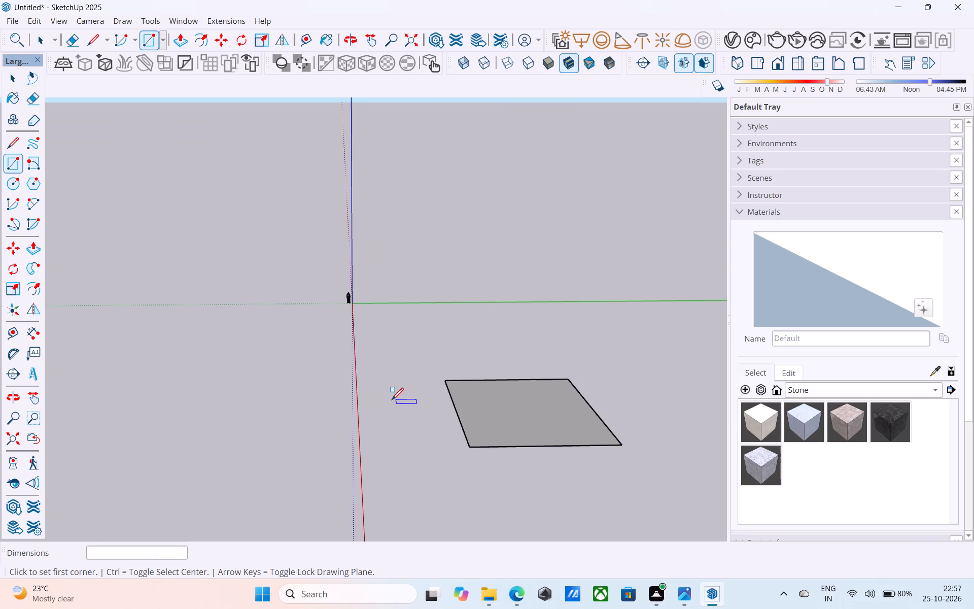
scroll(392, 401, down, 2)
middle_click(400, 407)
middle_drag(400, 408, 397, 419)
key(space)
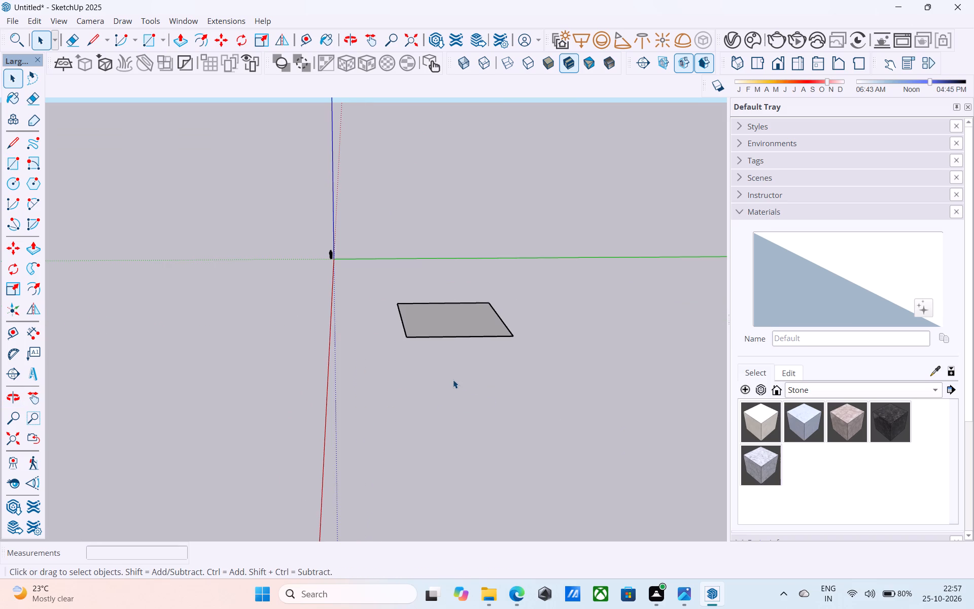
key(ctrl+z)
Draw a 40' by 40' rectangle on the ground plane near the origin.
key(r)
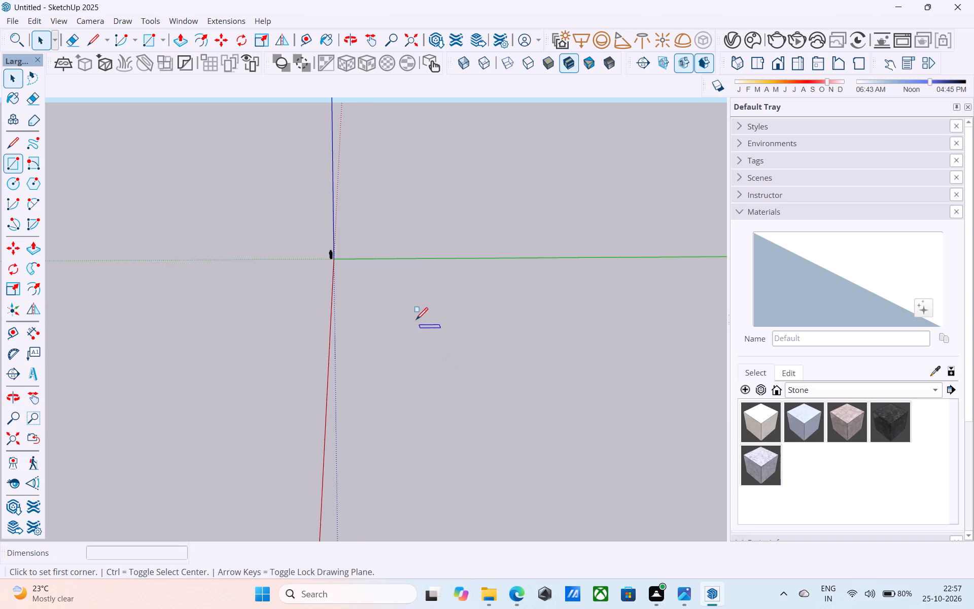
click(403, 312)
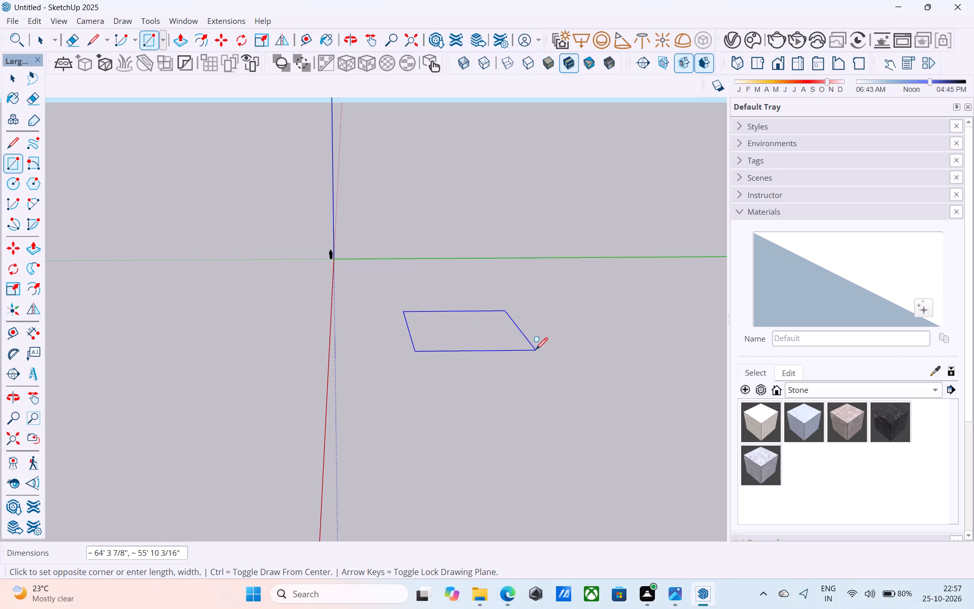
text(40)
text(',)
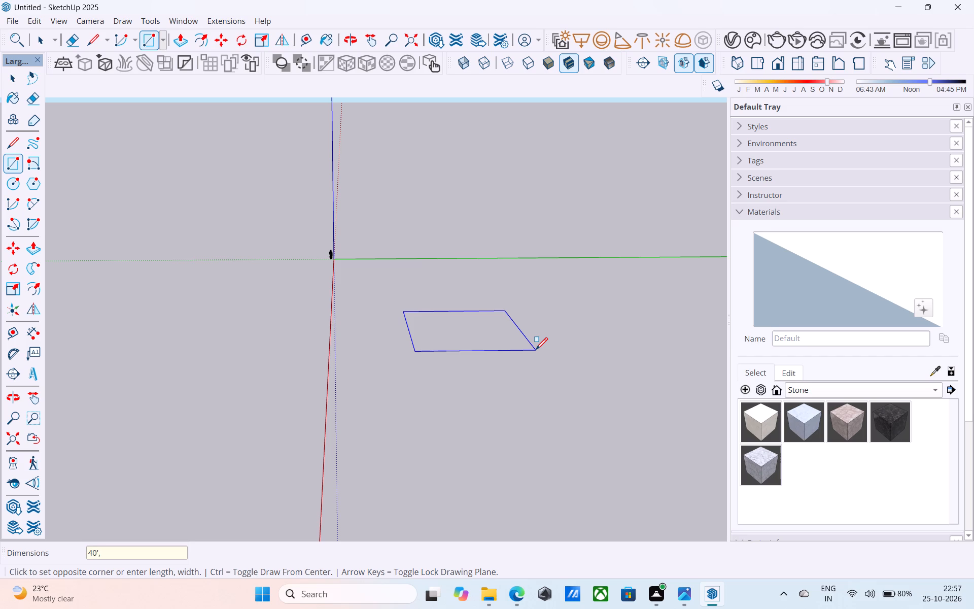
text(40')
key(Return)
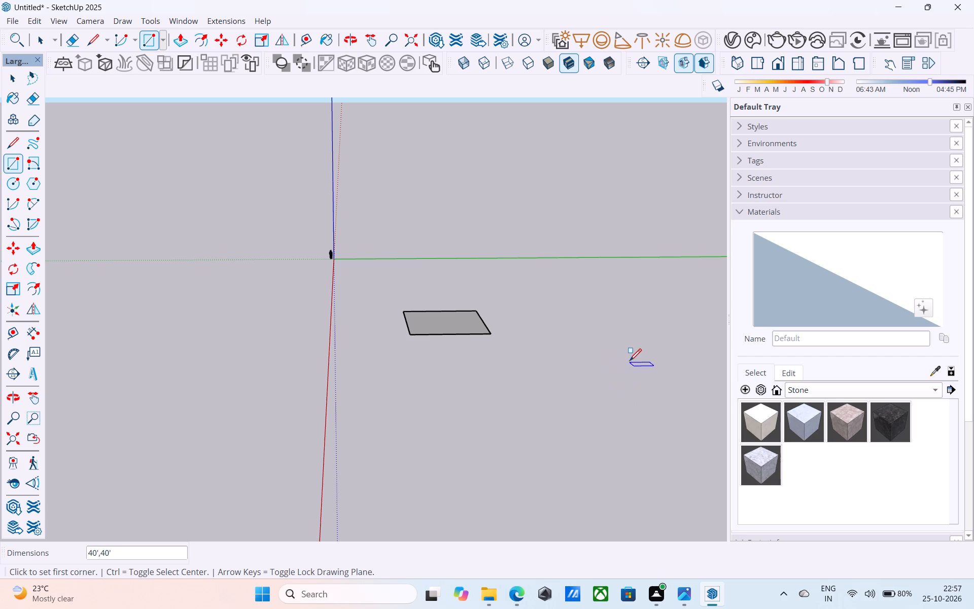
scroll(630, 361, down, 2)
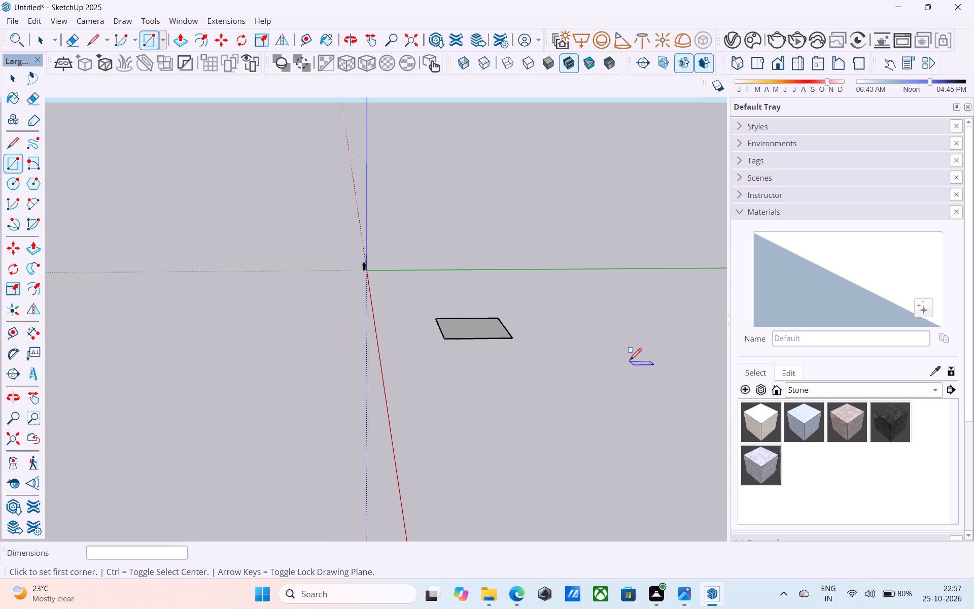
key(space)
Offset the square face's outline 9" inward to form the wall thickness.
middle_drag(539, 364, 539, 447)
scroll(479, 391, up, 5)
click(483, 358)
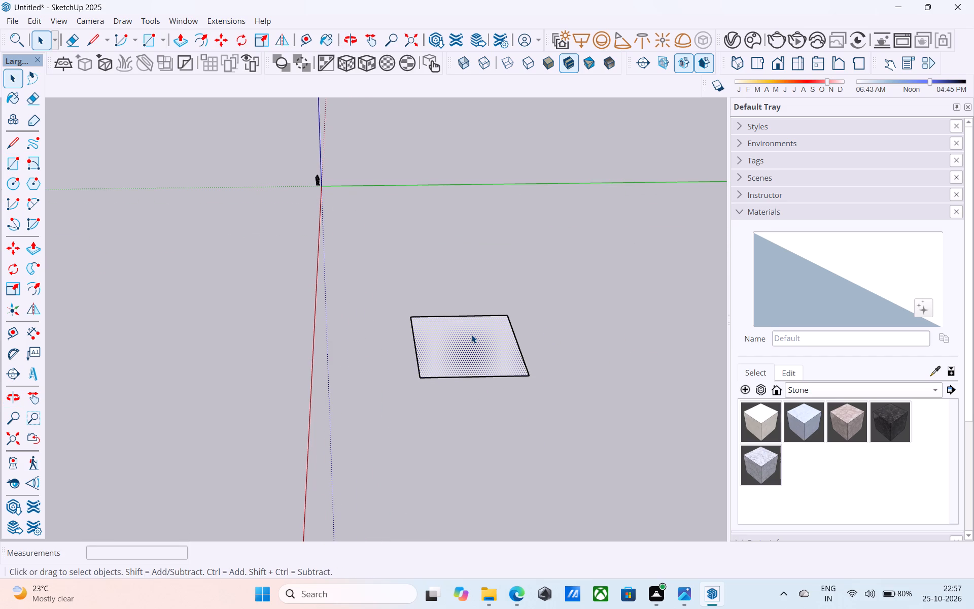
key(f)
click(471, 332)
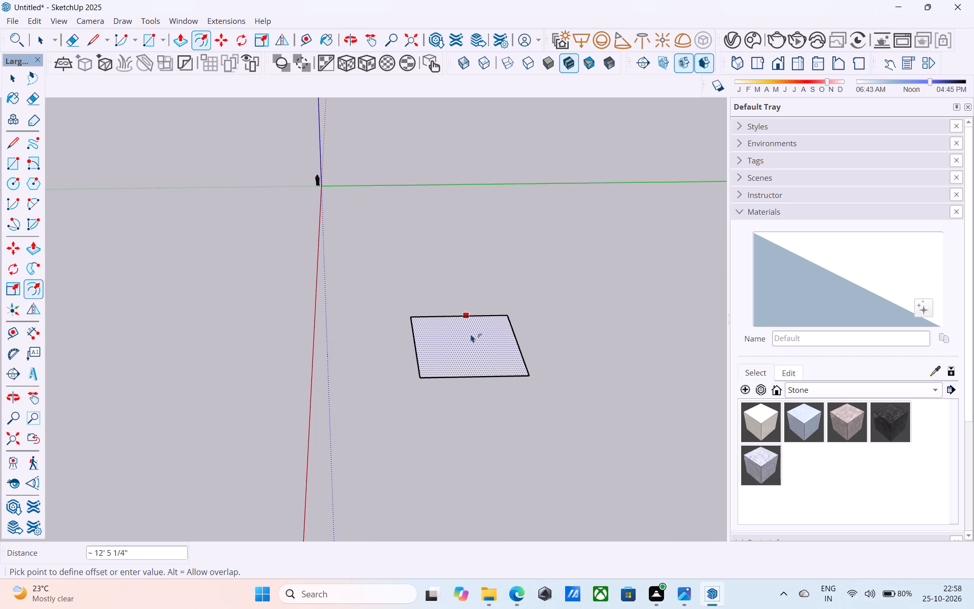
key(9)
key(apostrophe)
key(Return)
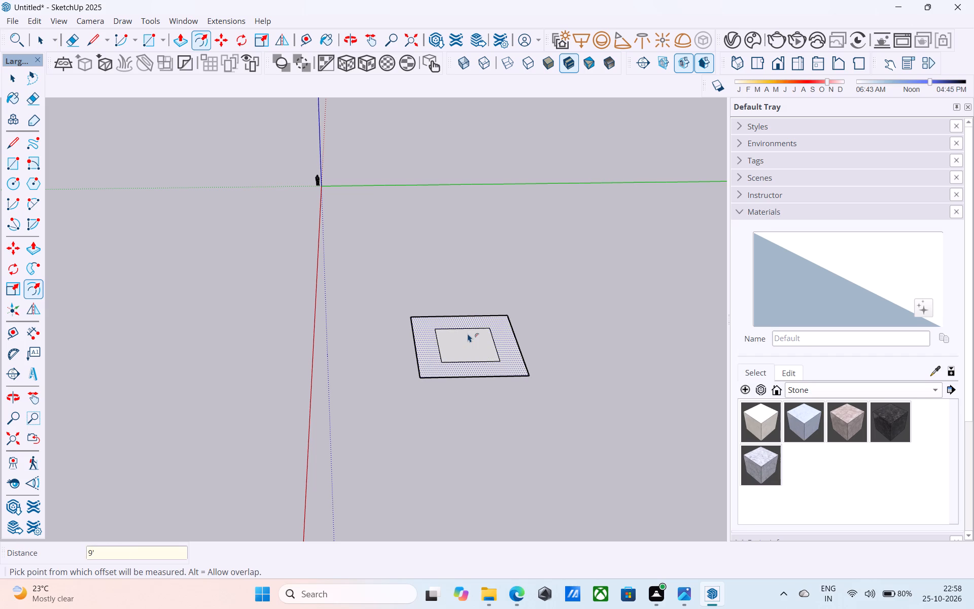
key(9)
key(shift+quotedbl)
key(Return)
key(space)
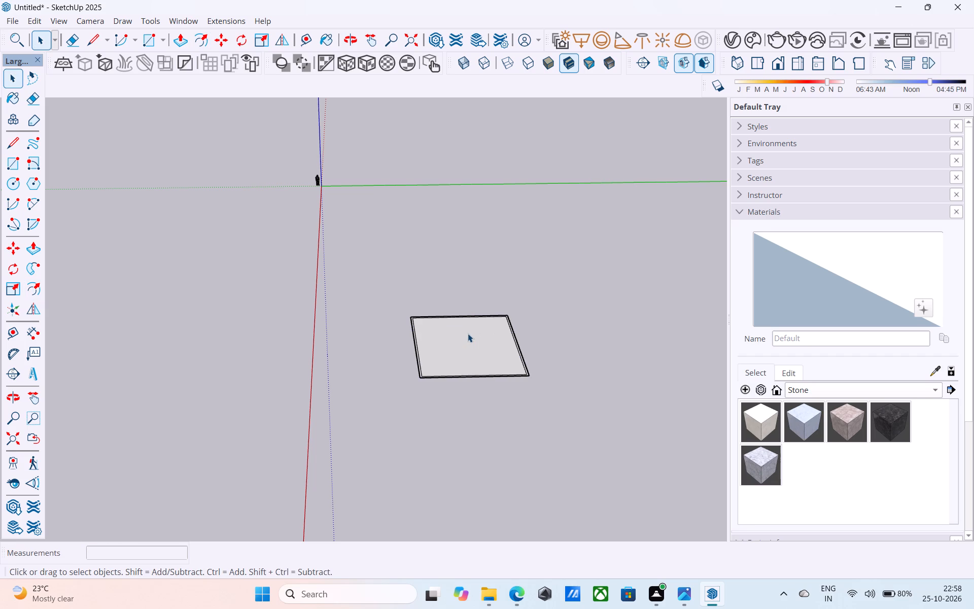
key(space)
Push/Pull the narrow border face between the two outlines up 10' to raise the walls.
scroll(468, 333, up, 1)
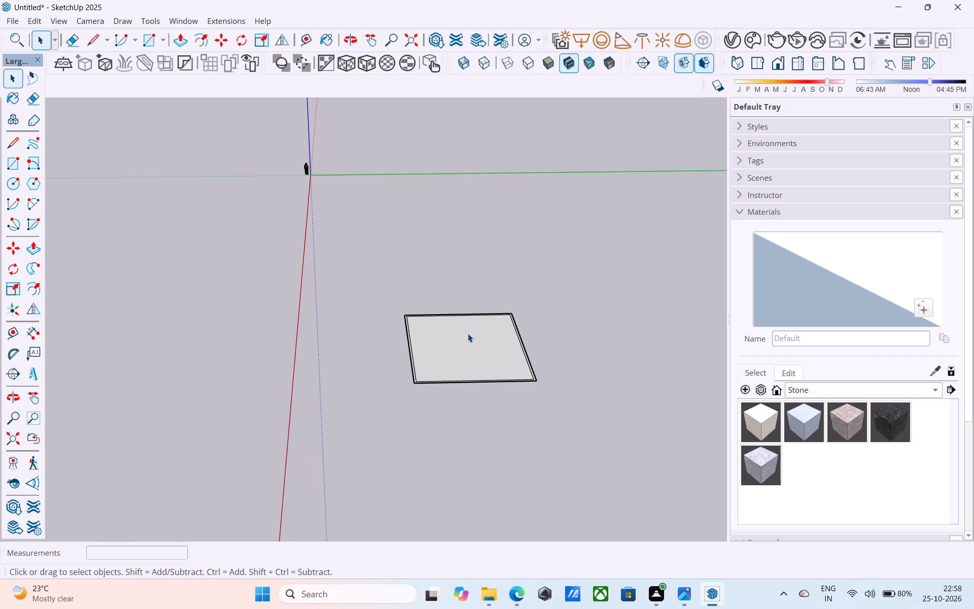
scroll(468, 333, up, 8)
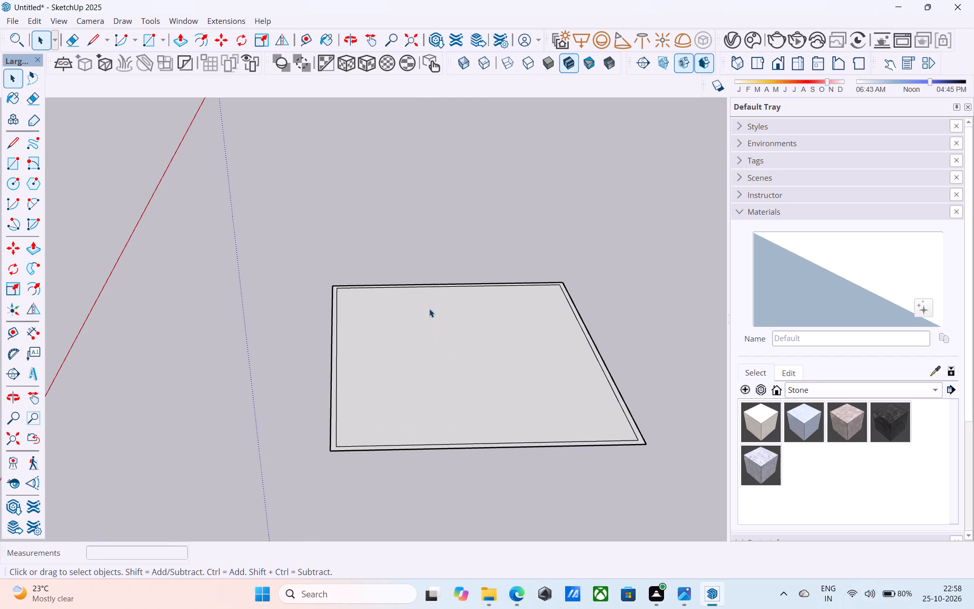
scroll(380, 469, up, 4)
scroll(317, 450, up, 7)
click(311, 429)
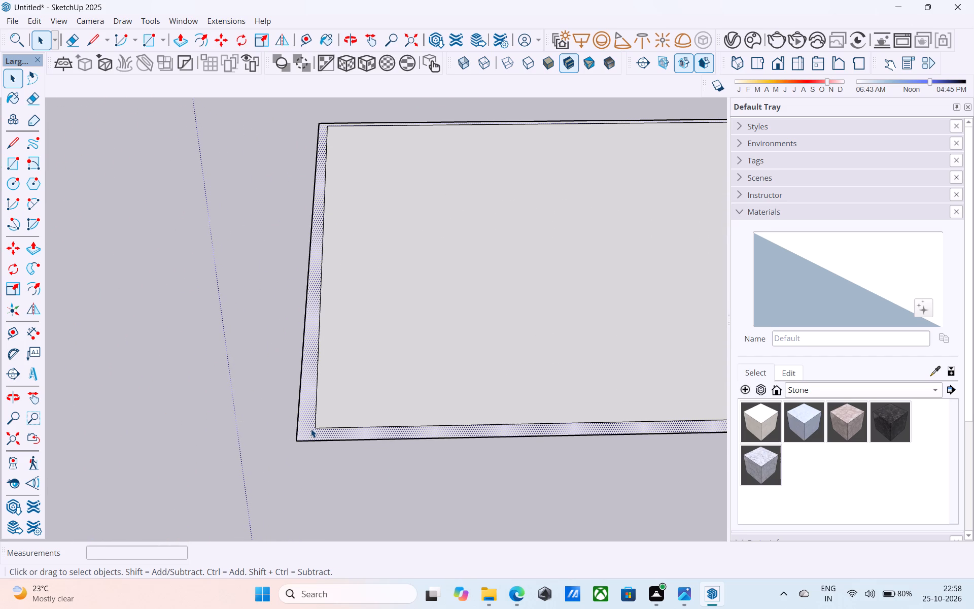
key(p)
click(311, 425)
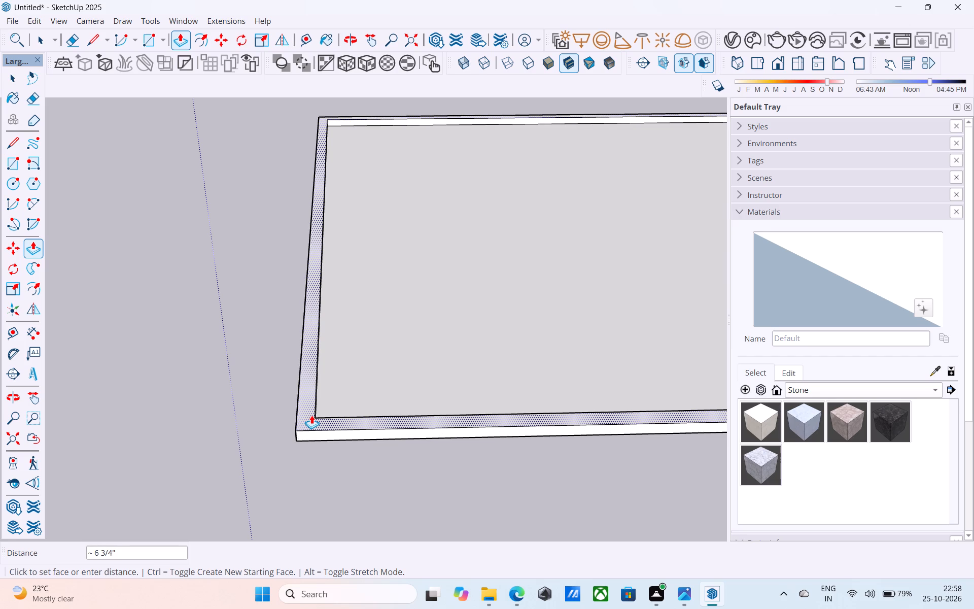
key(1)
key(0)
key(apostrophe)
key(Return)
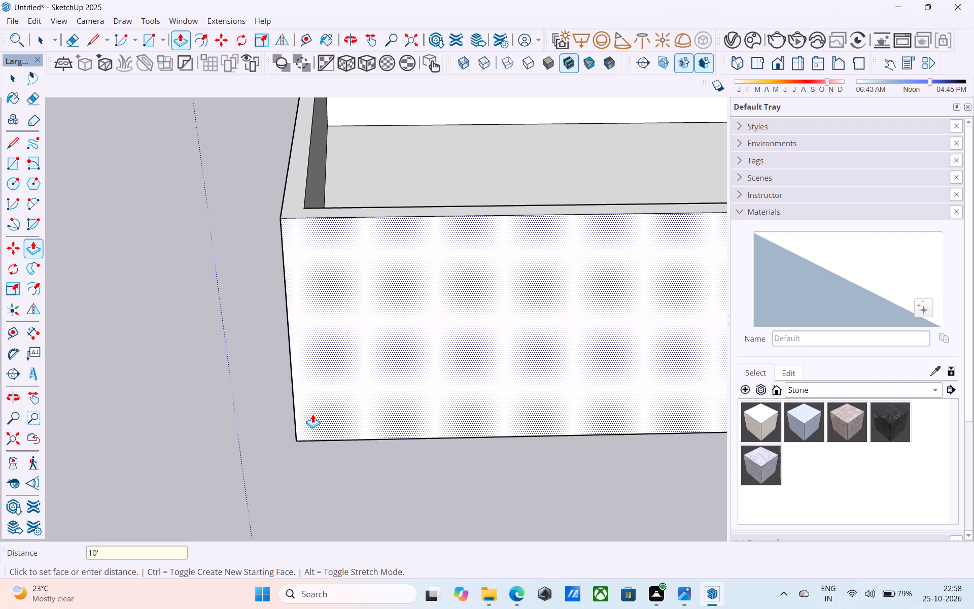
Cover the open top with a 38' 6" by 38' 6" rectangle between opposite inner top corners of the walls.
scroll(312, 414, down, 4)
scroll(266, 437, down, 1)
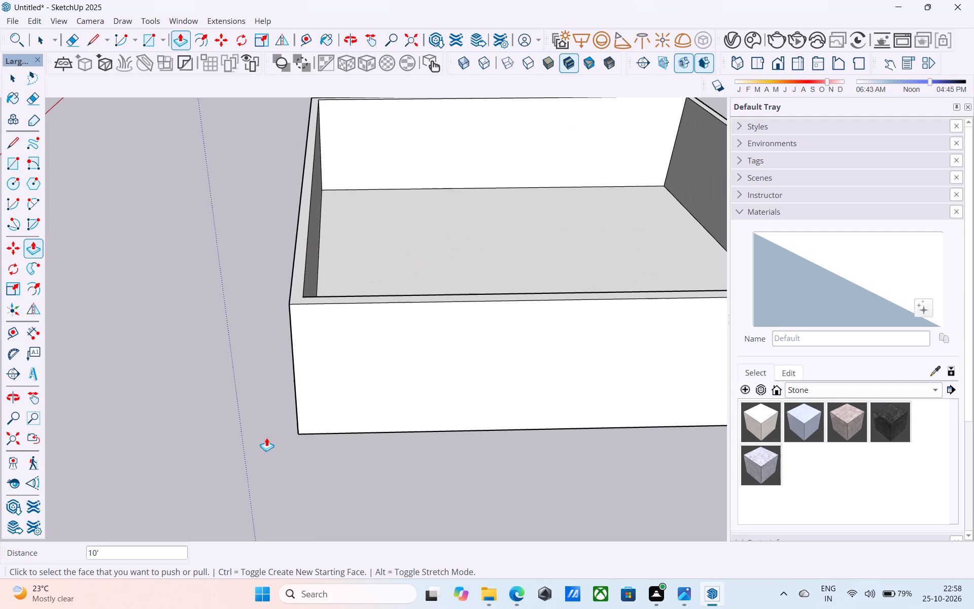
scroll(266, 437, down, 5)
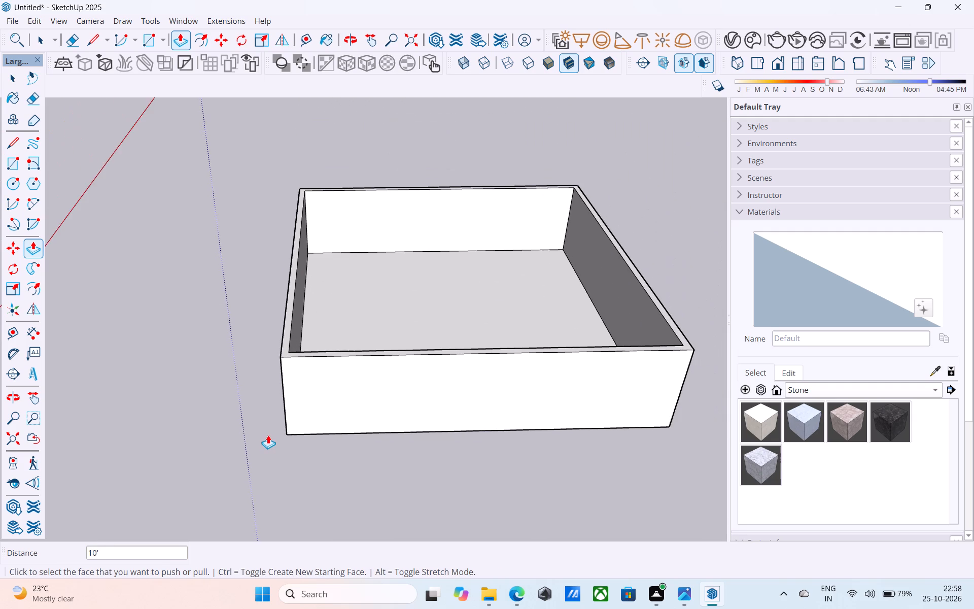
scroll(268, 434, down, 2)
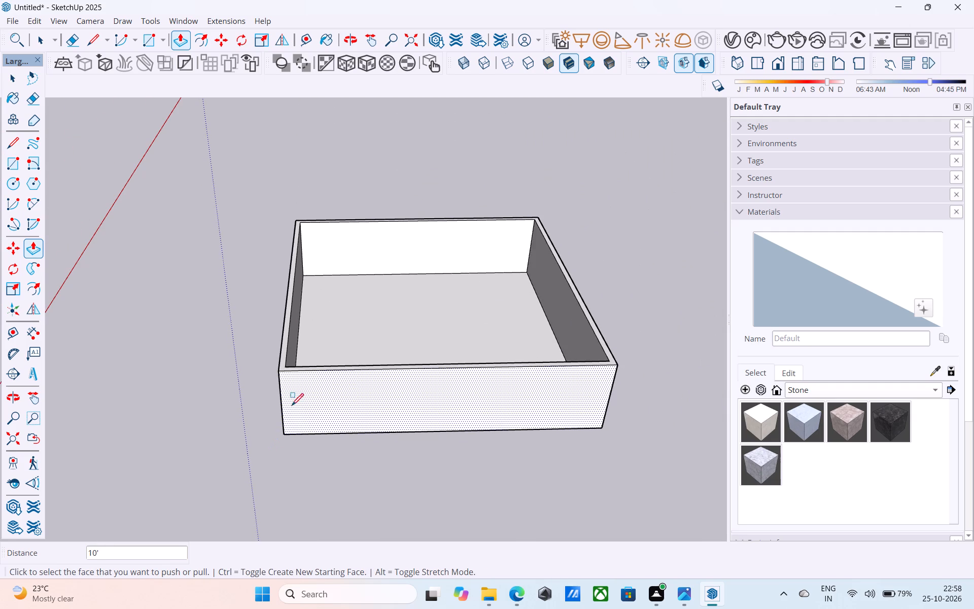
key(r)
click(534, 218)
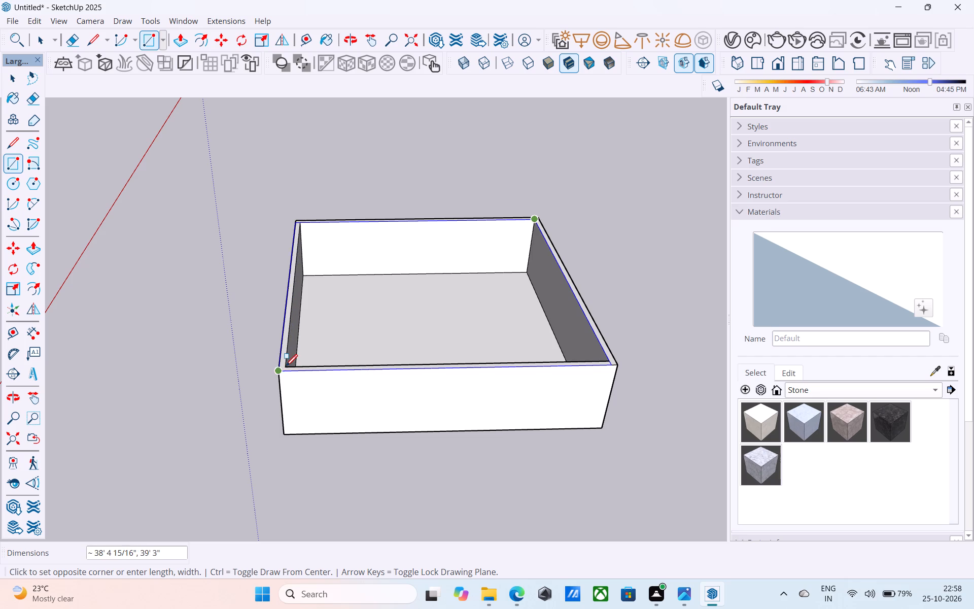
scroll(284, 366, up, 5)
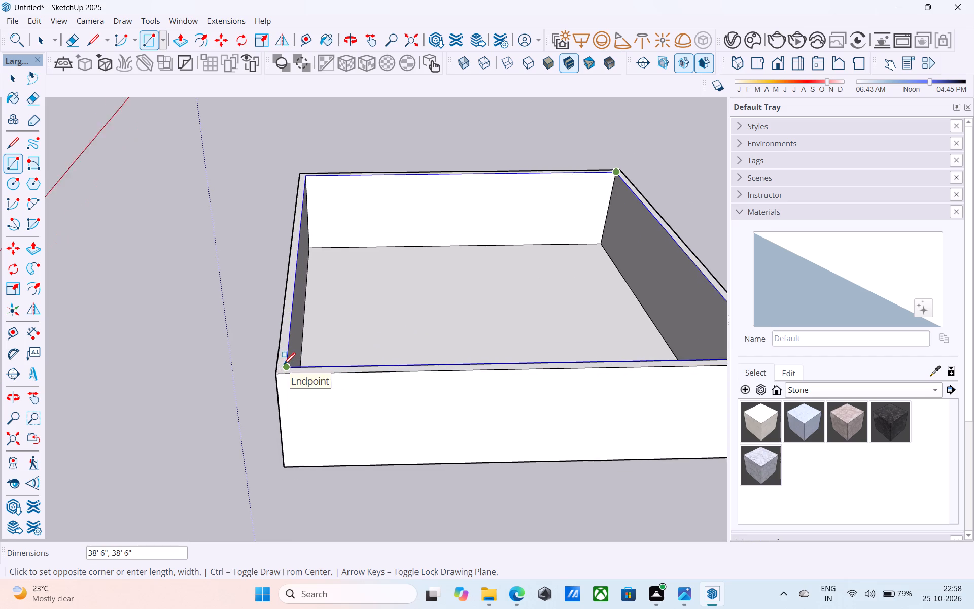
click(284, 366)
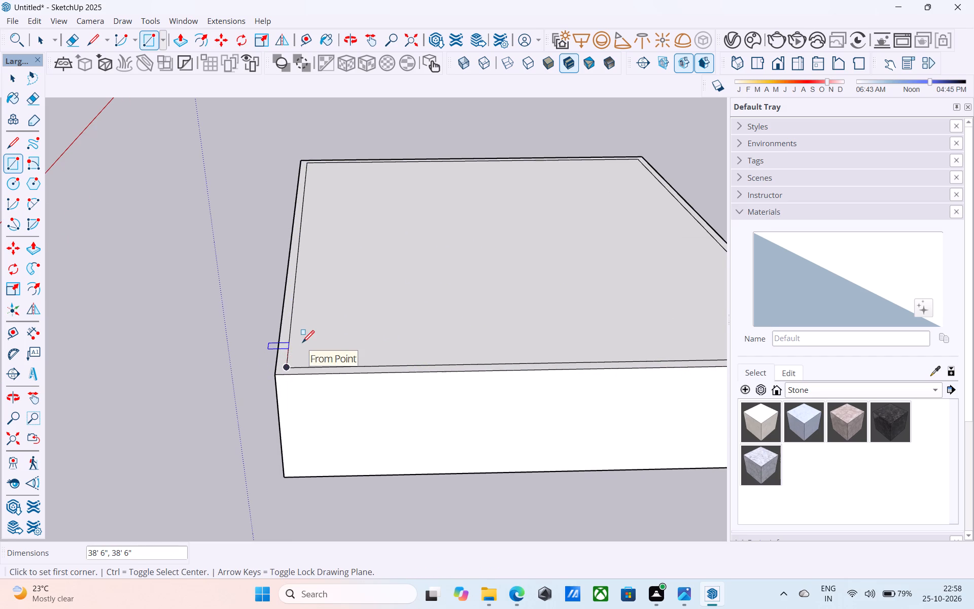
key(space)
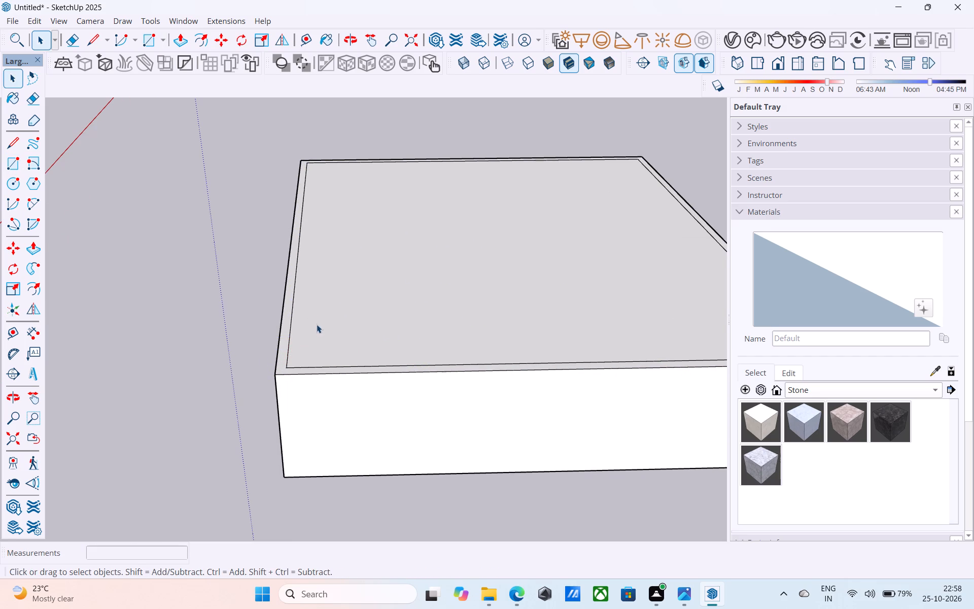
scroll(336, 293, down, 5)
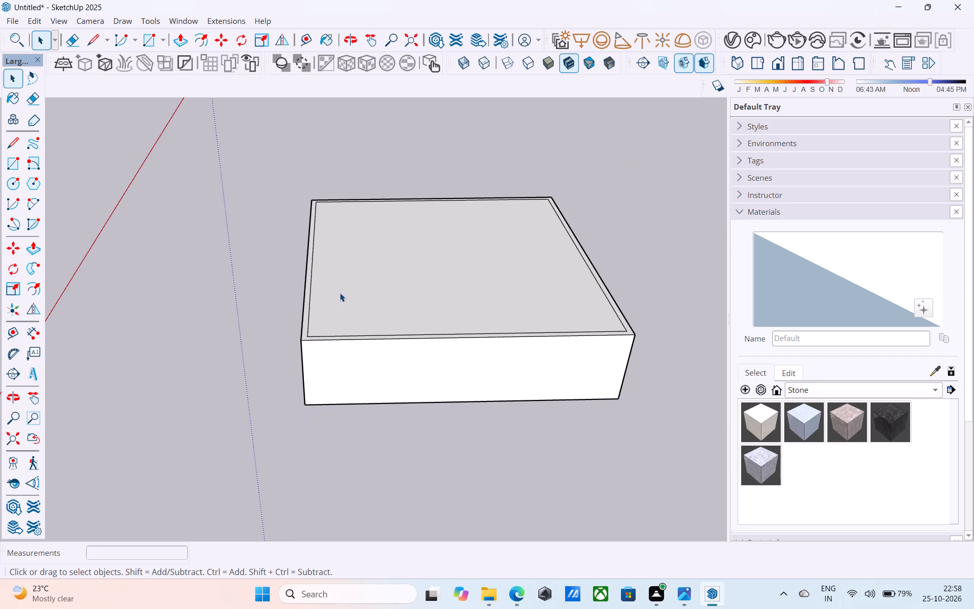
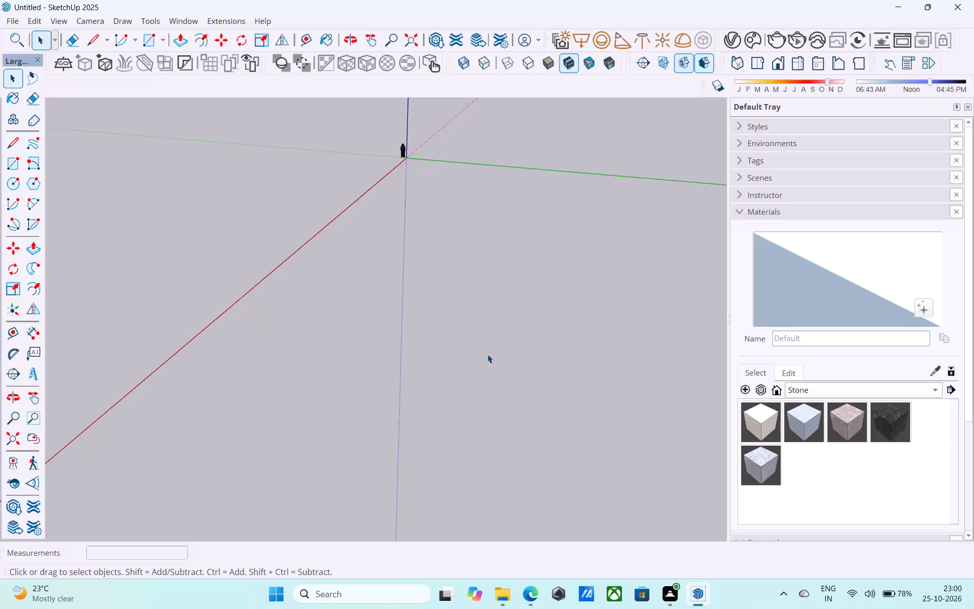
Draw a 20' by 30' rectangle on the ground plane near the origin.
click(488, 354)
scroll(488, 354, up, 1)
scroll(477, 348, down, 2)
key(r)
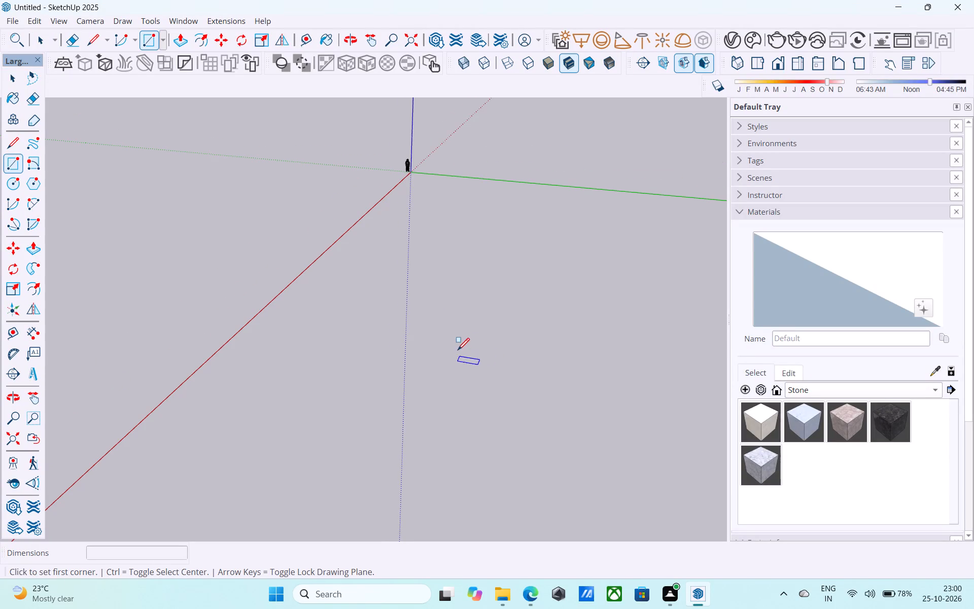
click(431, 279)
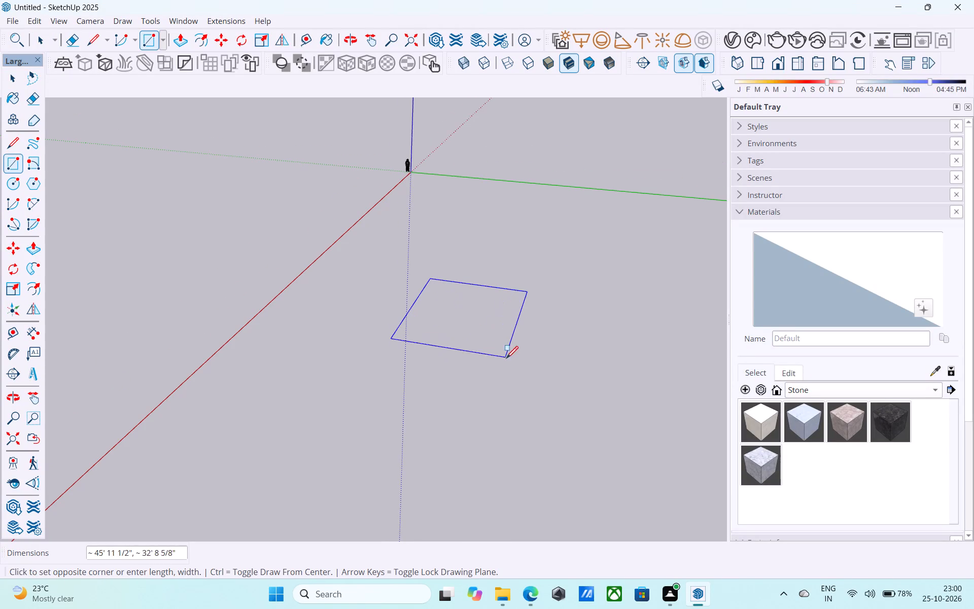
scroll(534, 363, down, 3)
shift+middle_click(534, 363)
shift+middle_drag(532, 362, 505, 371)
scroll(480, 337, down, 6)
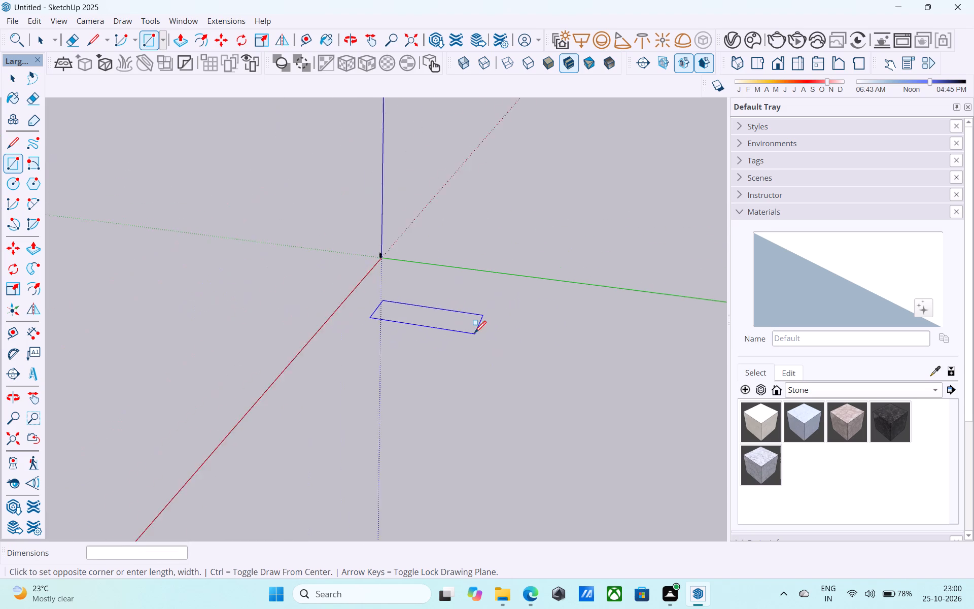
middle_click(474, 334)
scroll(474, 334, down, 3)
shift+middle_drag(474, 334, 492, 412)
scroll(476, 400, up, 1)
scroll(420, 339, down, 3)
middle_drag(418, 339, 403, 425)
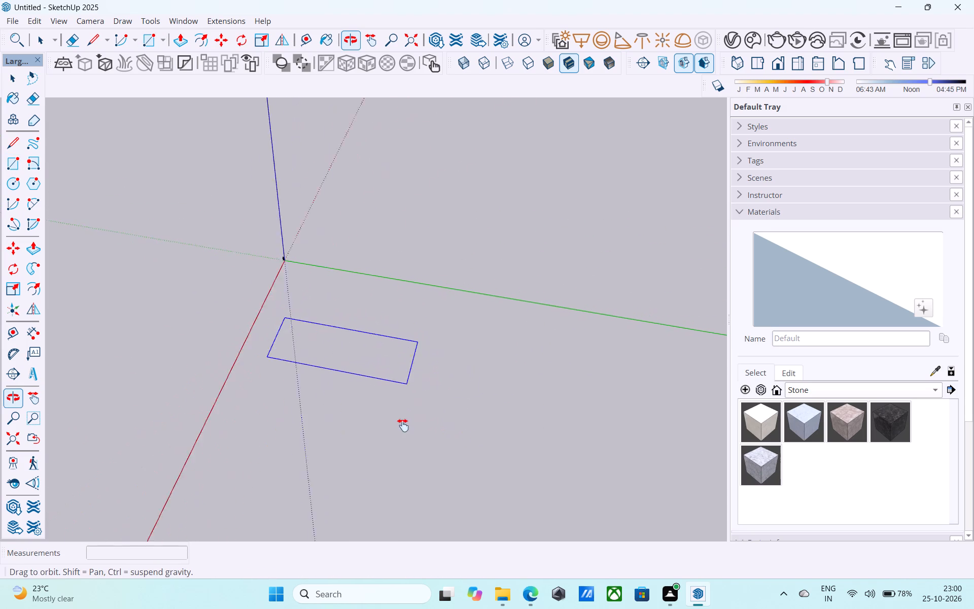
middle_drag(403, 425, 463, 420)
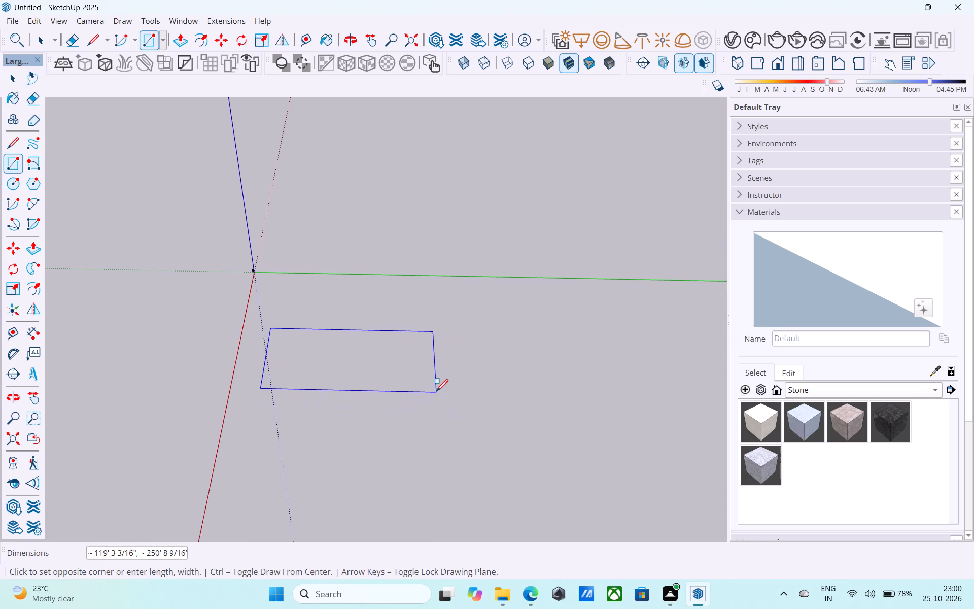
text(20',)
text(30')
key(Return)
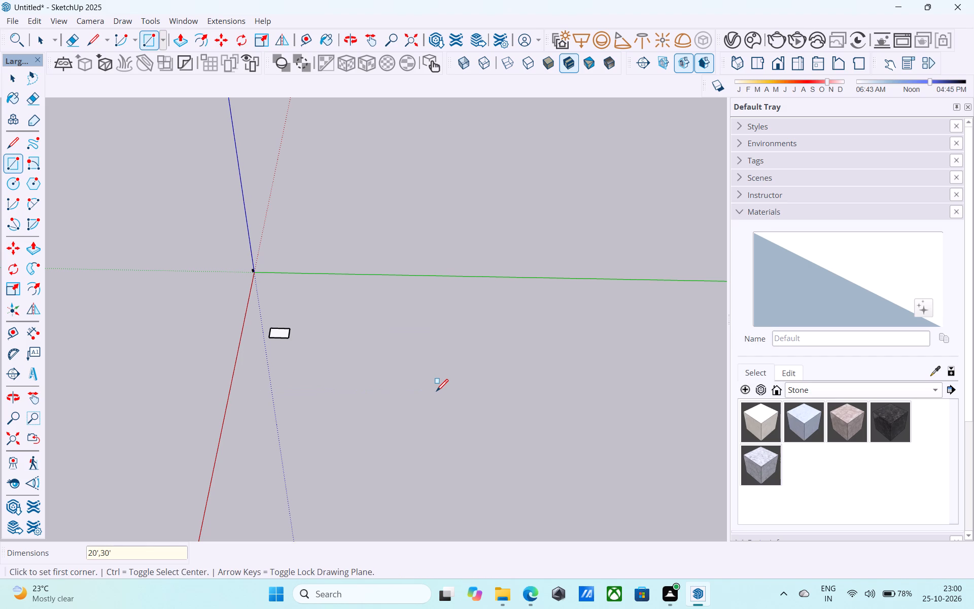
Offset the rectangular face's outline 9" inward to form the wall thickness.
scroll(241, 295, up, 8)
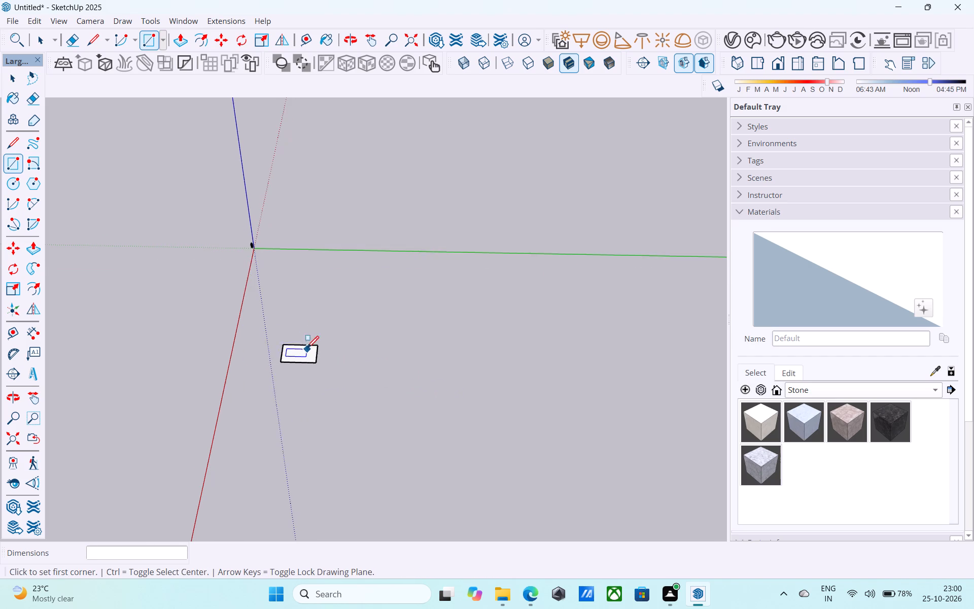
scroll(307, 349, up, 11)
shift+middle_drag(289, 360, 303, 357)
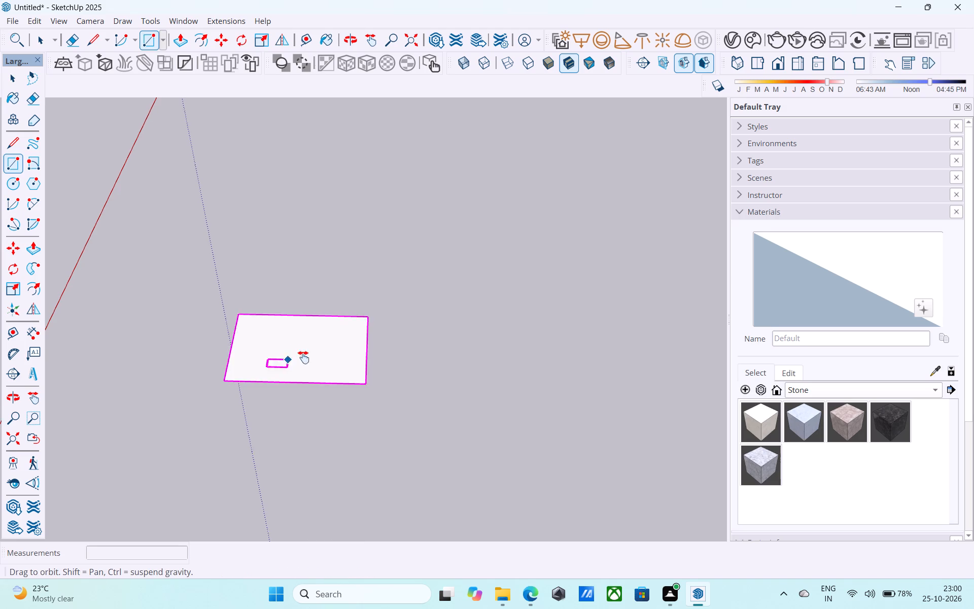
shift+middle_drag(303, 357, 397, 351)
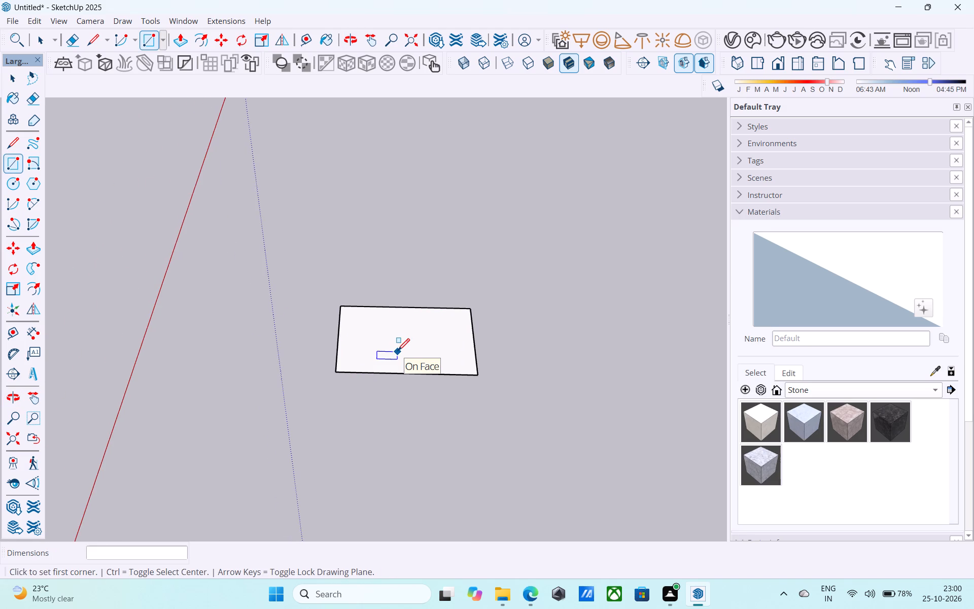
scroll(397, 349, up, 10)
key(space)
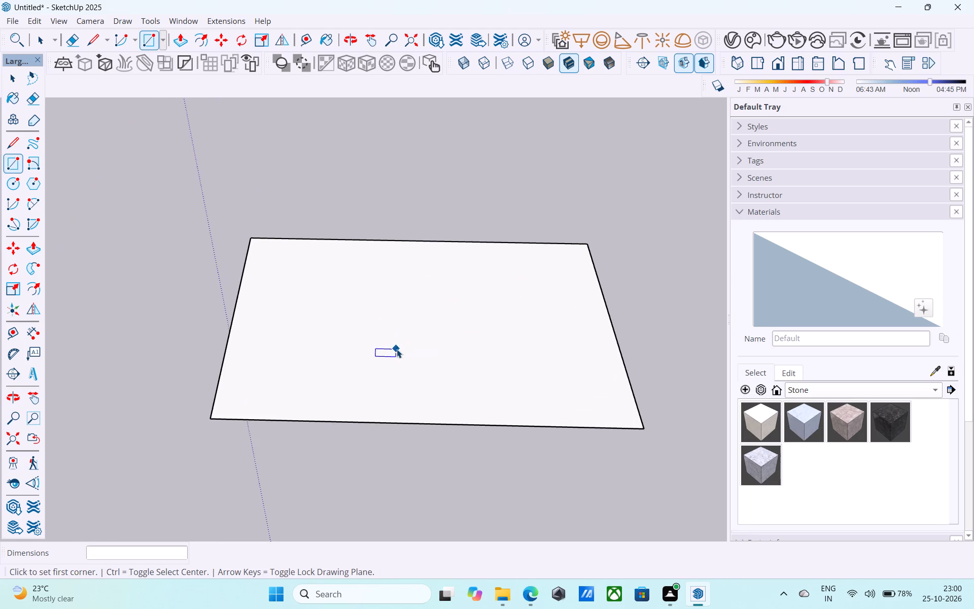
click(397, 349)
key(f)
click(397, 349)
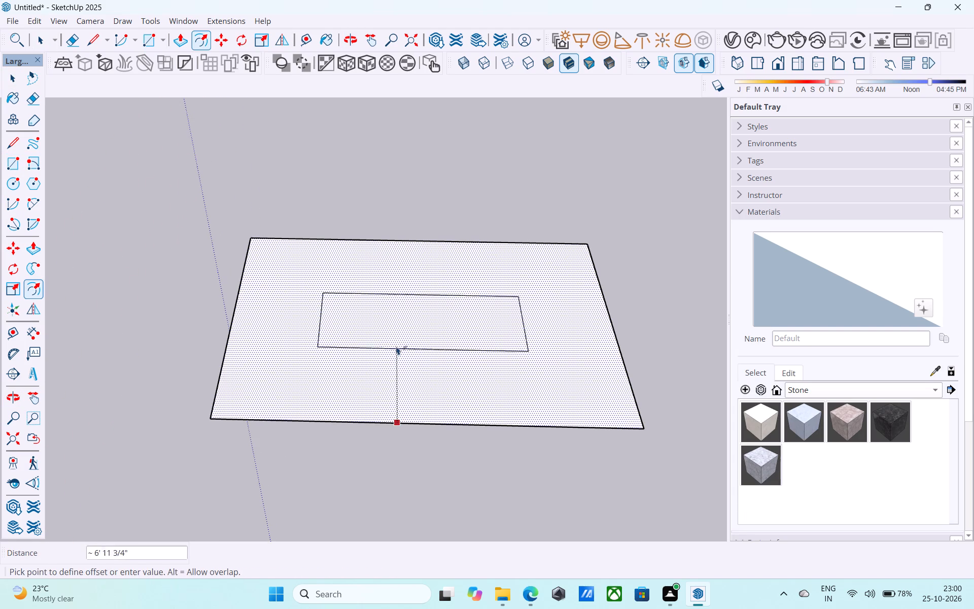
key(9)
key(shift+quotedbl)
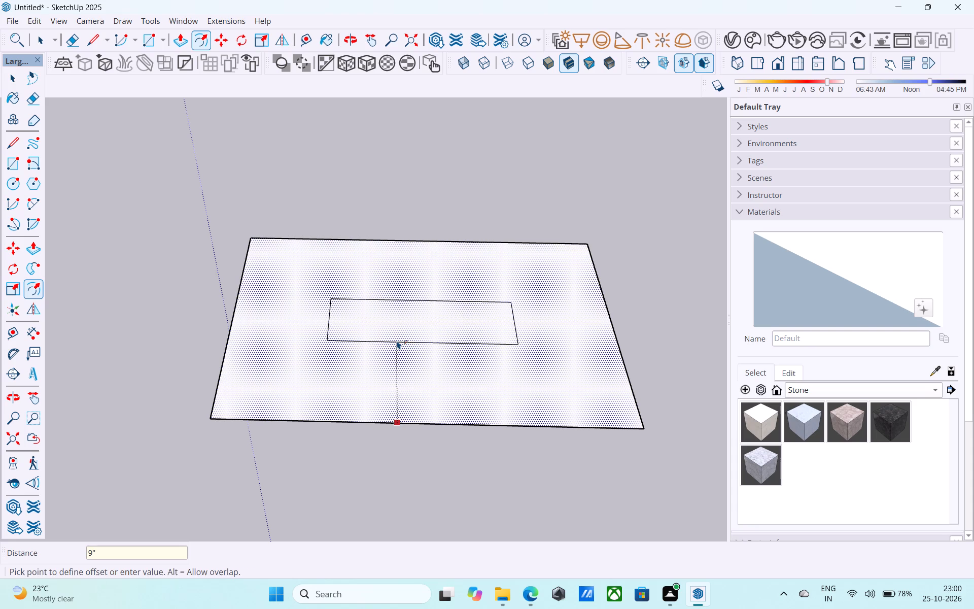
key(Return)
key(space)
Push/Pull the narrow border face between the two outlines up 10' to raise the walls.
scroll(397, 341, down, 5)
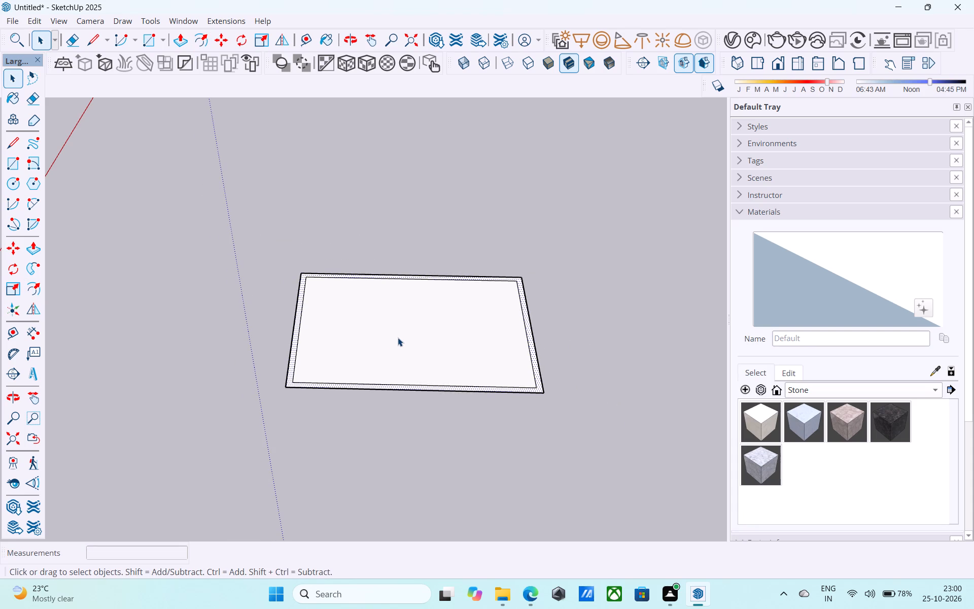
scroll(409, 351, down, 5)
middle_drag(409, 354, 400, 356)
middle_drag(394, 356, 389, 355)
middle_click(385, 352)
middle_click(380, 348)
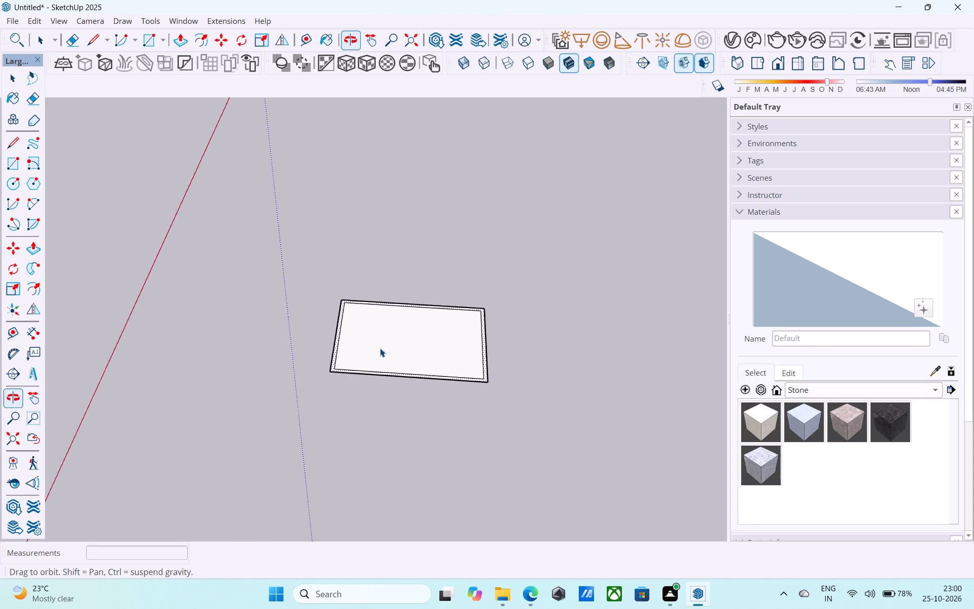
scroll(427, 388, up, 10)
click(441, 369)
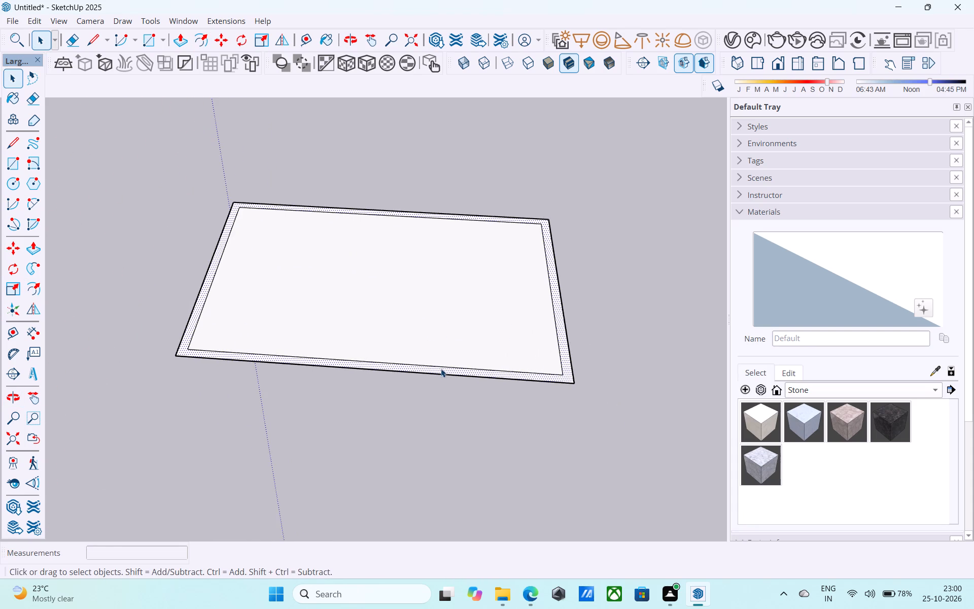
key(p)
click(440, 367)
text(10')
key(Return)
key(space)
Cover the open top with a rectangle drawn between opposite inner top corners of the walls.
scroll(442, 348, down, 5)
middle_click(442, 349)
middle_click(439, 353)
middle_drag(432, 357, 412, 363)
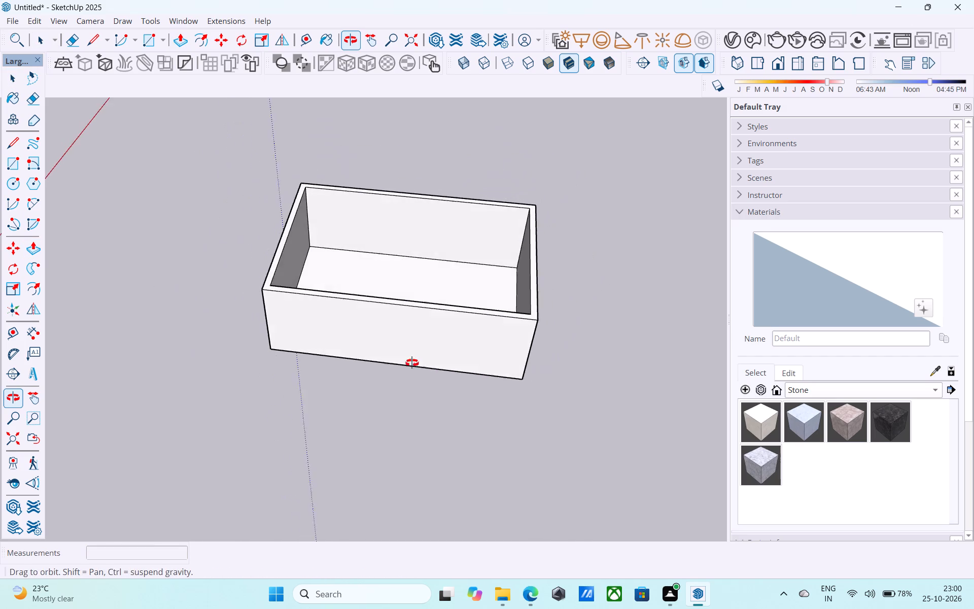
middle_drag(412, 363, 309, 336)
middle_click(309, 336)
middle_drag(309, 336, 367, 375)
middle_click(367, 375)
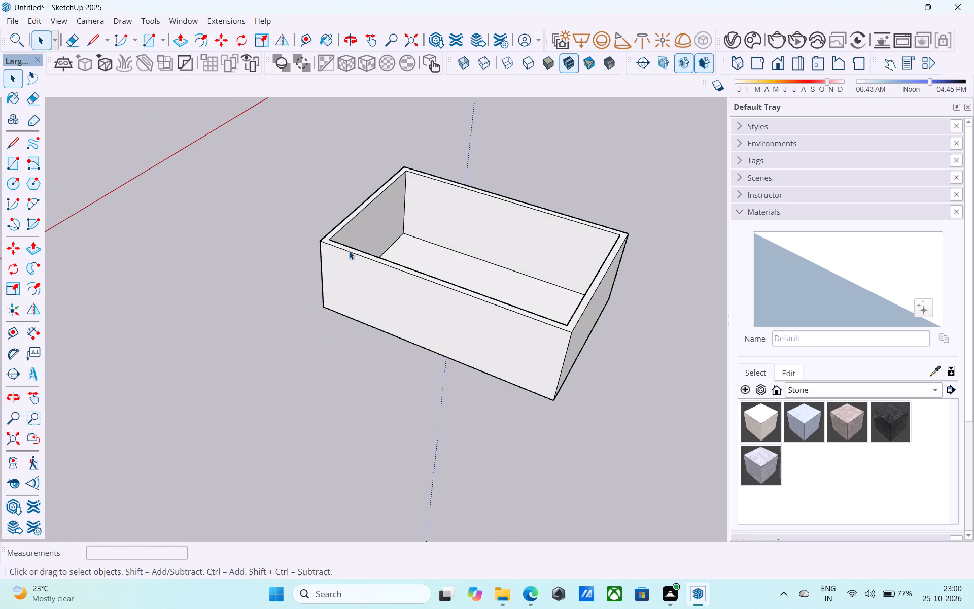
scroll(409, 172, up, 5)
key(r)
click(406, 172)
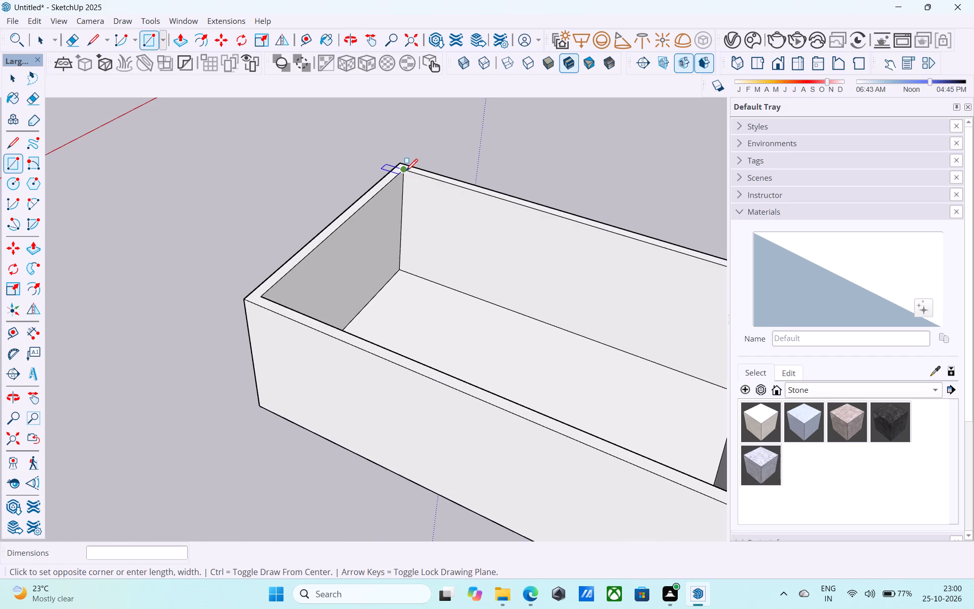
scroll(409, 227, down, 5)
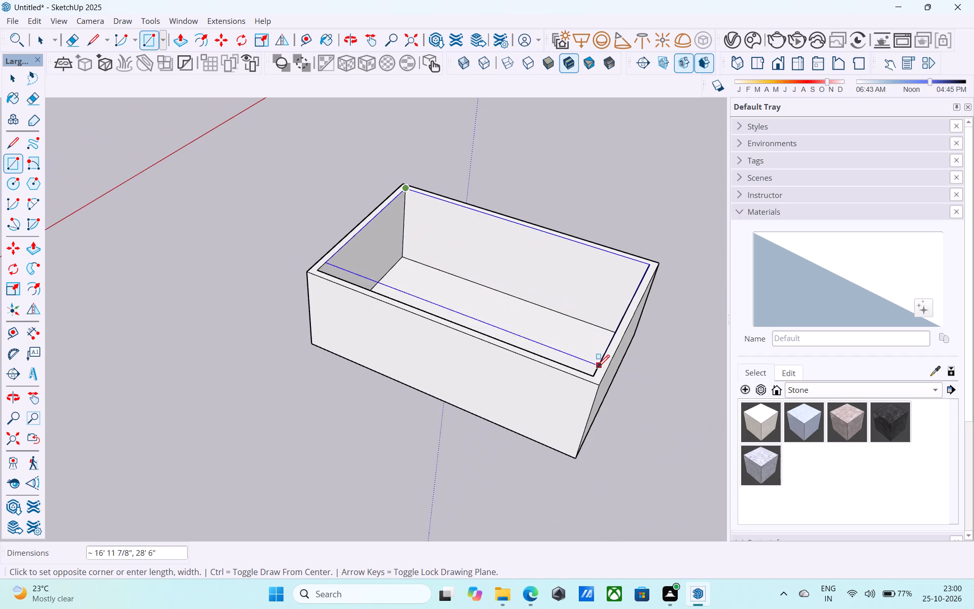
click(598, 371)
key(space)
Reverse the orientation of the rectangular face closing the top of the walls.
right_click(458, 291)
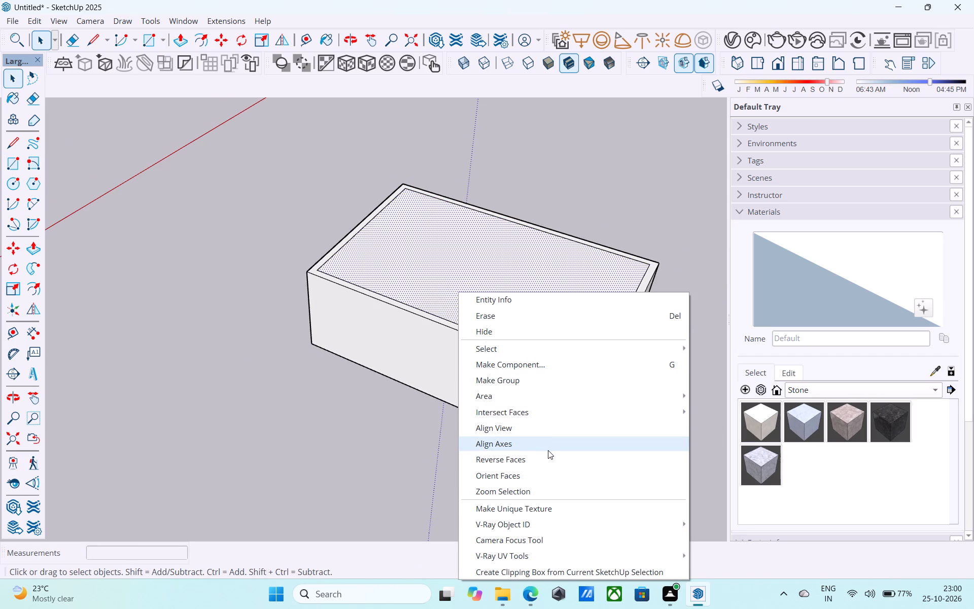
drag(548, 450, 550, 456)
Draw a 6" vertical line up the blue axis from one inner top corner of the walls.
key(l)
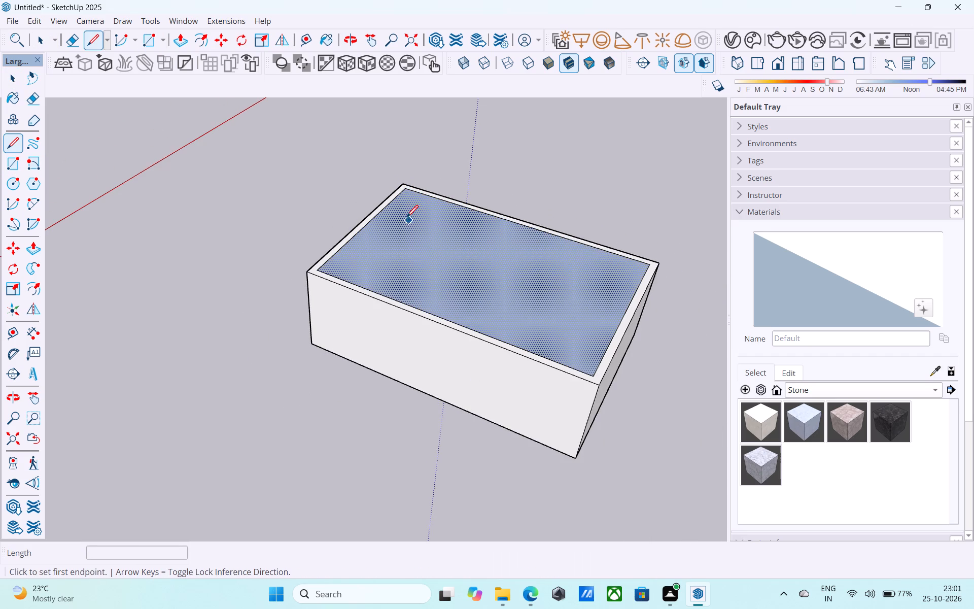
click(404, 192)
scroll(409, 173, up, 2)
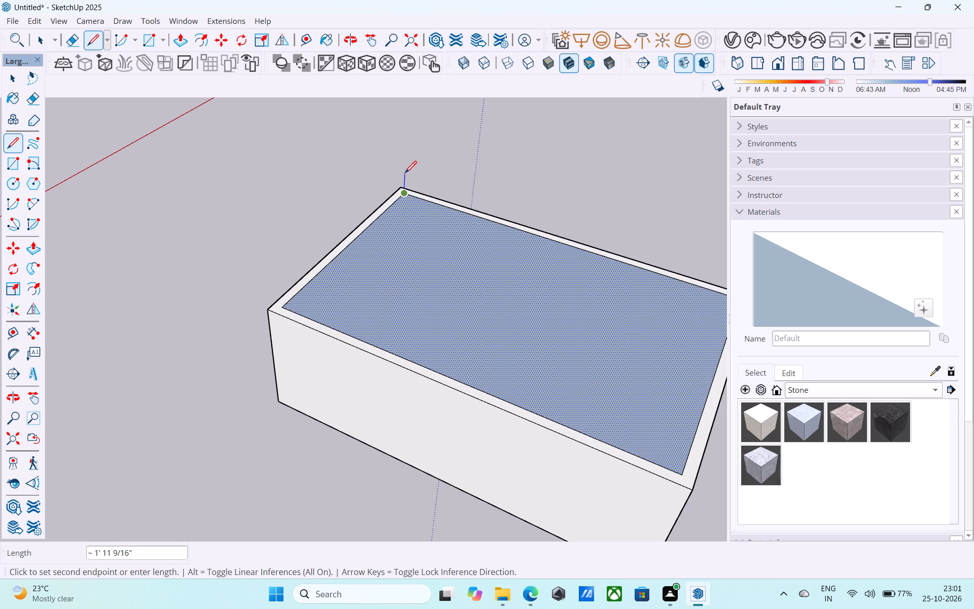
text(6")
key(Return)
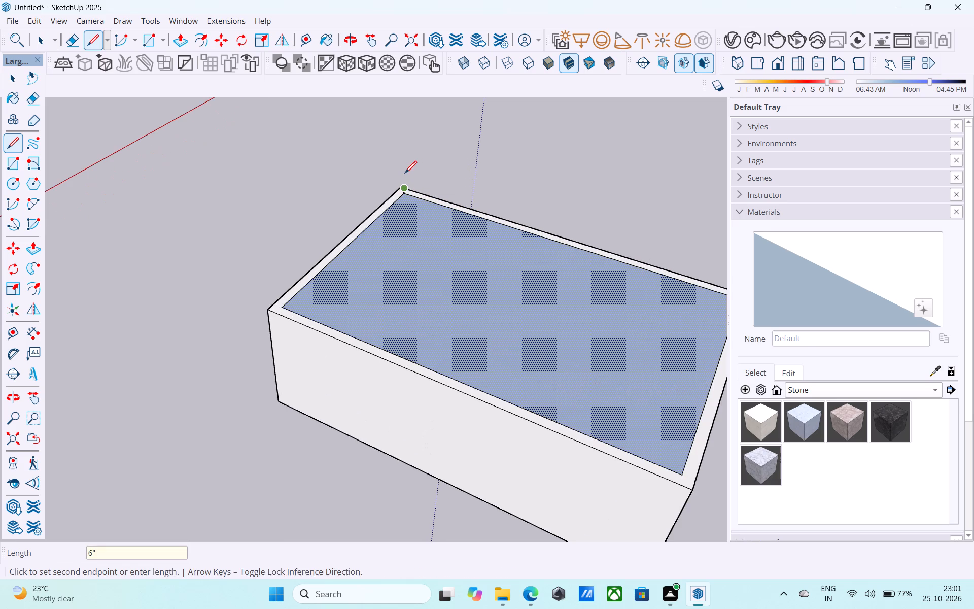
key(space)
Draw a matching 6" vertical line up the blue axis from the diagonally opposite inner top corner.
key(l)
scroll(404, 183, down, 6)
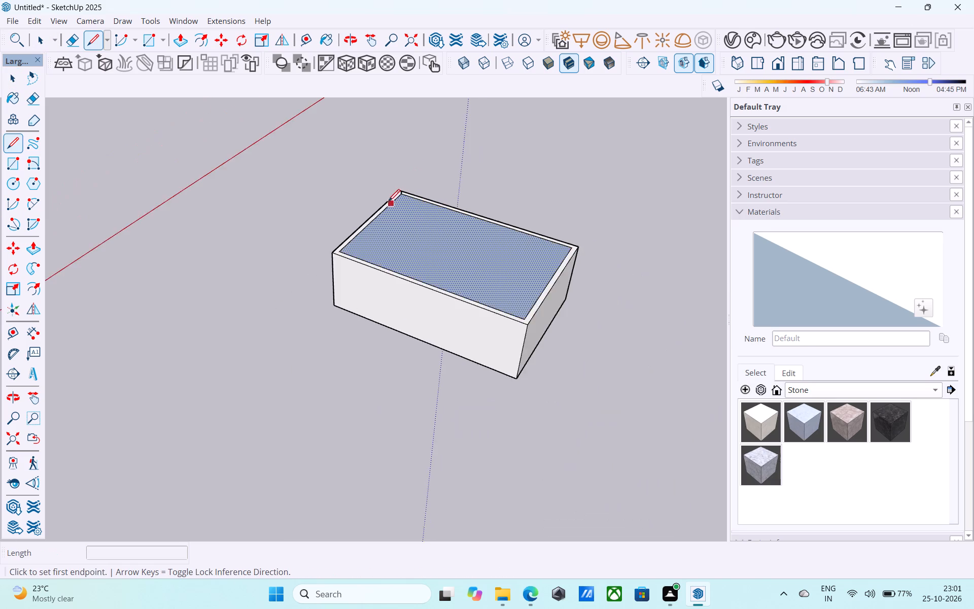
scroll(388, 202, down, 4)
middle_drag(481, 262, 612, 346)
scroll(498, 291, up, 14)
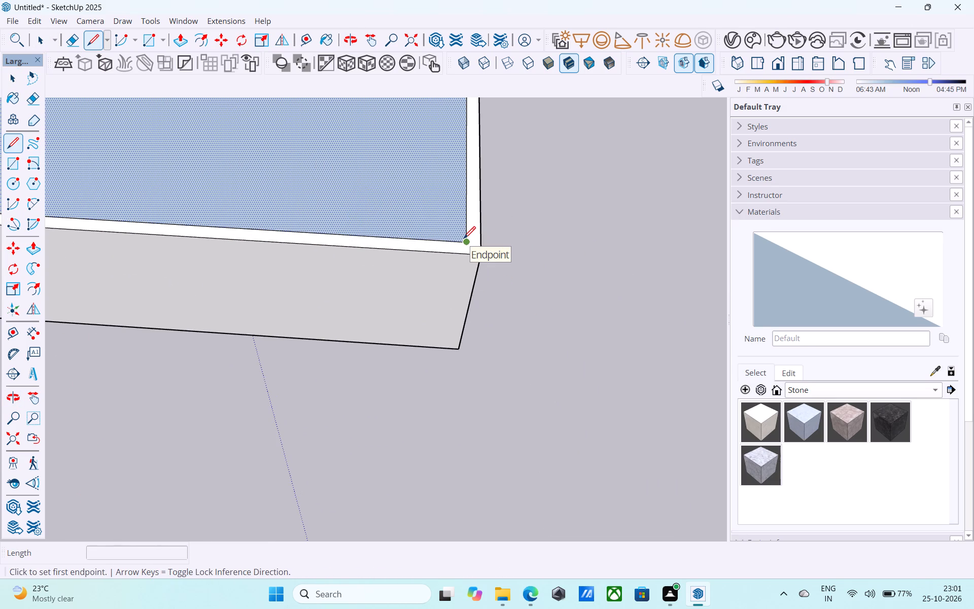
click(464, 240)
middle_drag(449, 202, 437, 192)
middle_drag(431, 188, 344, 163)
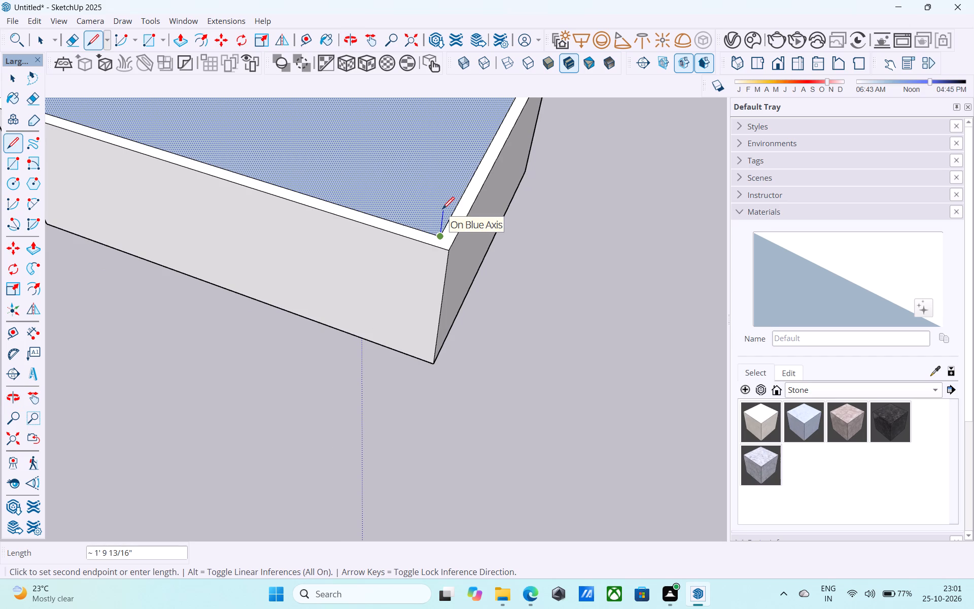
text(6")
key(Return)
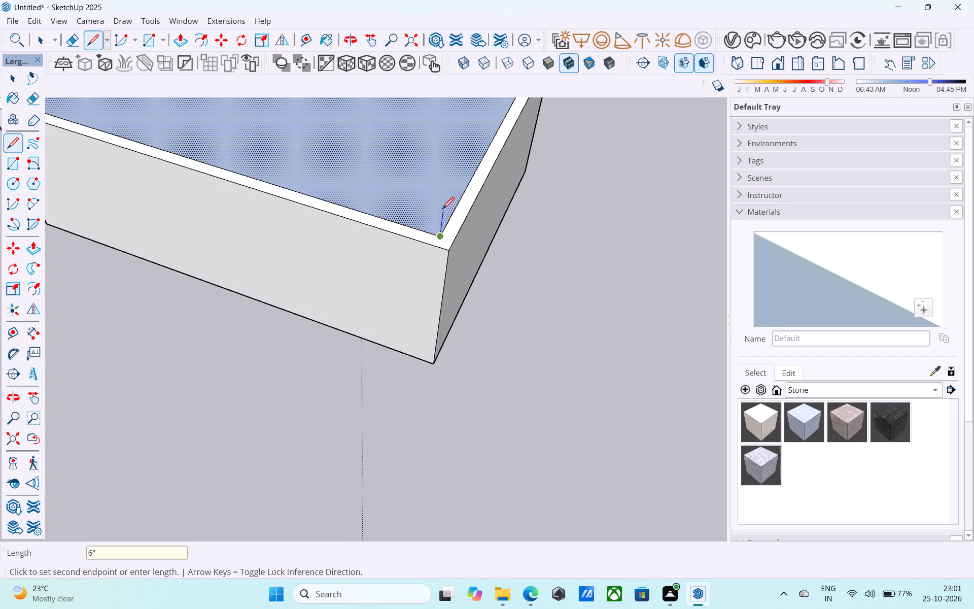
Draw a horizontal rectangle between the upper ends of the two 6" vertical lines, above the top face.
key(r)
scroll(448, 336, down, 9)
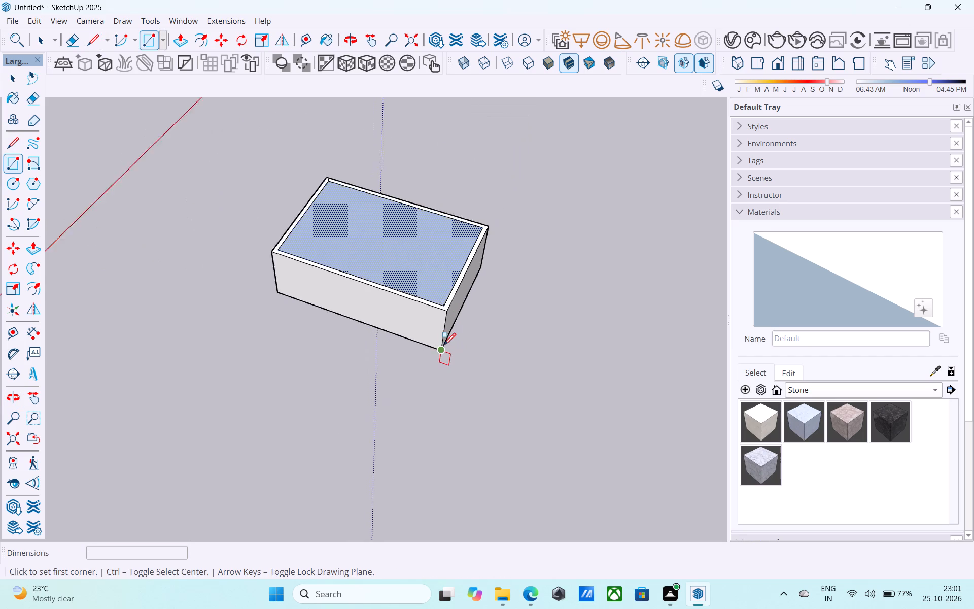
scroll(444, 346, down, 2)
middle_drag(438, 347, 430, 339)
middle_drag(427, 334, 363, 207)
scroll(362, 217, up, 14)
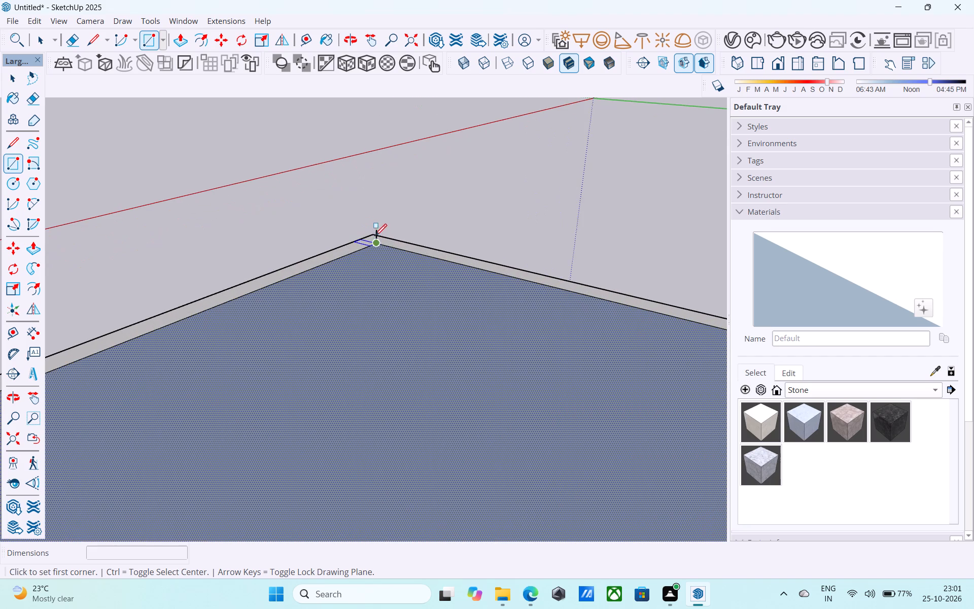
click(377, 229)
scroll(378, 227, down, 11)
scroll(477, 316, up, 4)
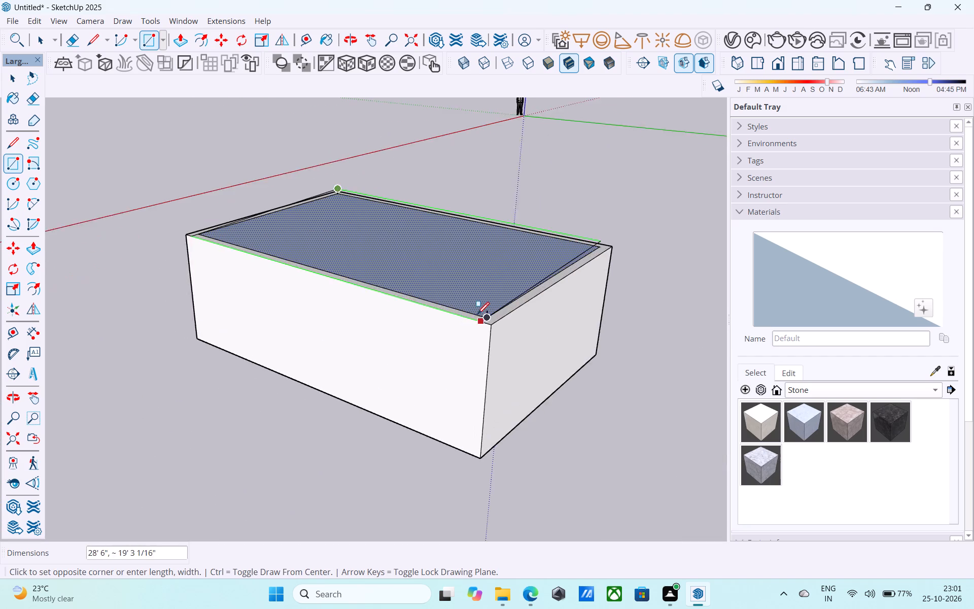
scroll(477, 315, up, 4)
click(493, 307)
key(space)
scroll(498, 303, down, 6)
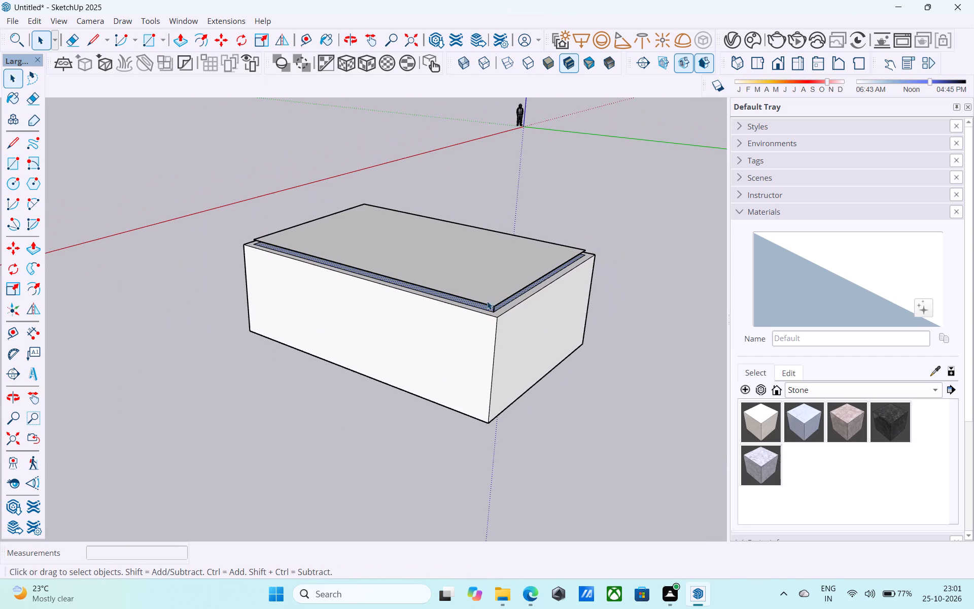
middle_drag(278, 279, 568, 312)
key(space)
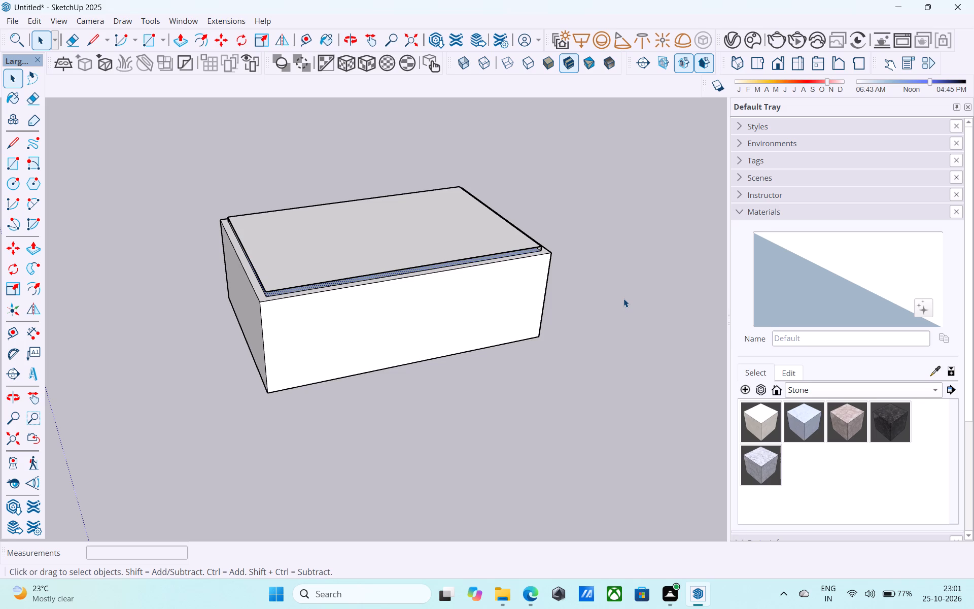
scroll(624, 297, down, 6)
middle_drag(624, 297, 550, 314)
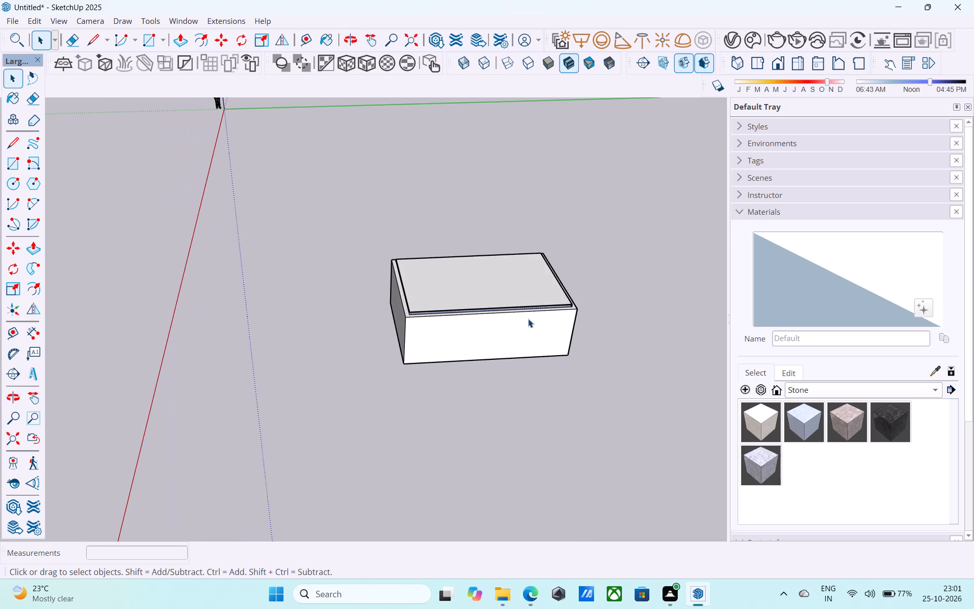
Draw a vertical line joining one inner top corner of the walls to the raised roof rectangle's corner above it.
scroll(392, 322, up, 3)
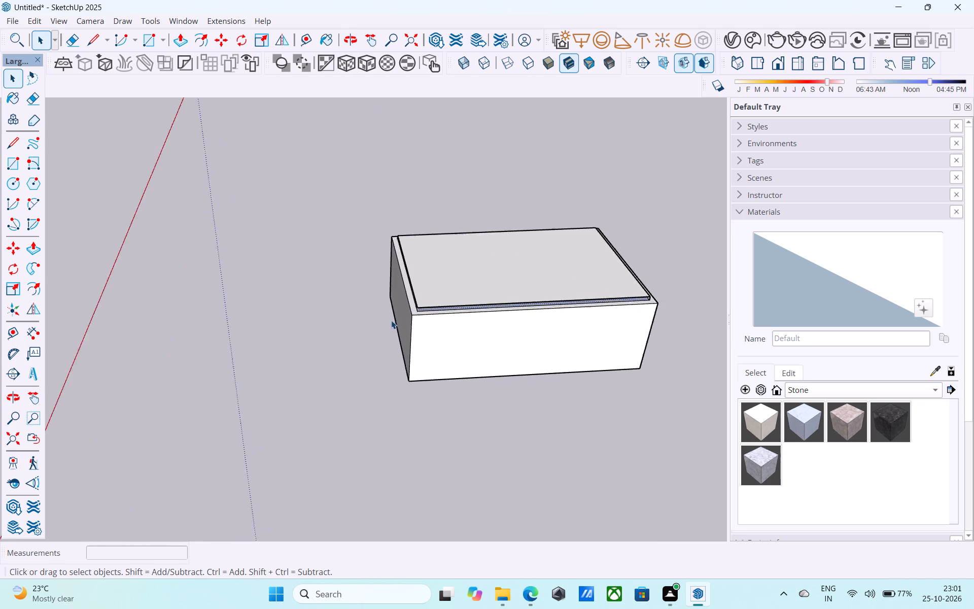
scroll(391, 320, up, 3)
key(l)
scroll(394, 318, up, 8)
click(466, 294)
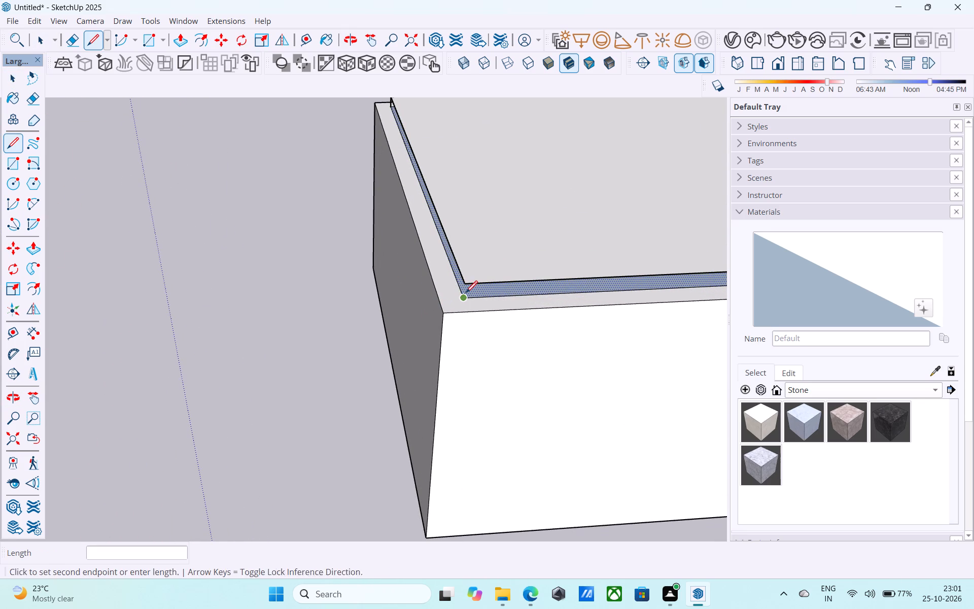
click(469, 285)
scroll(399, 308, down, 6)
key(space)
scroll(378, 313, down, 11)
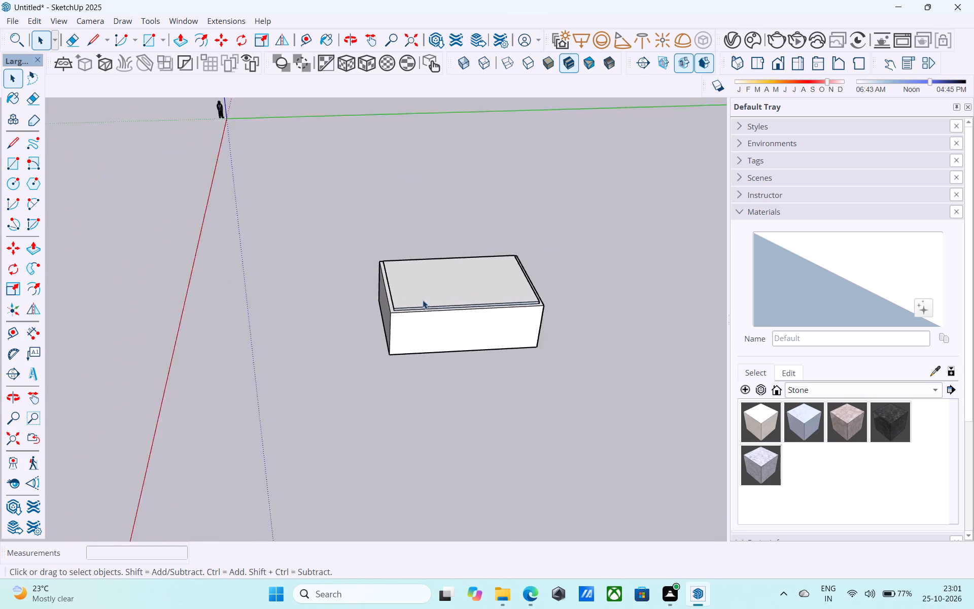
Draw another vertical line joining the remaining inner top corner of the walls to the raised rectangle's corner above it.
middle_drag(457, 289, 236, 332)
middle_drag(447, 286, 319, 312)
middle_drag(452, 324, 400, 315)
middle_drag(386, 314, 371, 312)
scroll(392, 293, down, 6)
scroll(402, 340, up, 6)
middle_drag(402, 340, 386, 260)
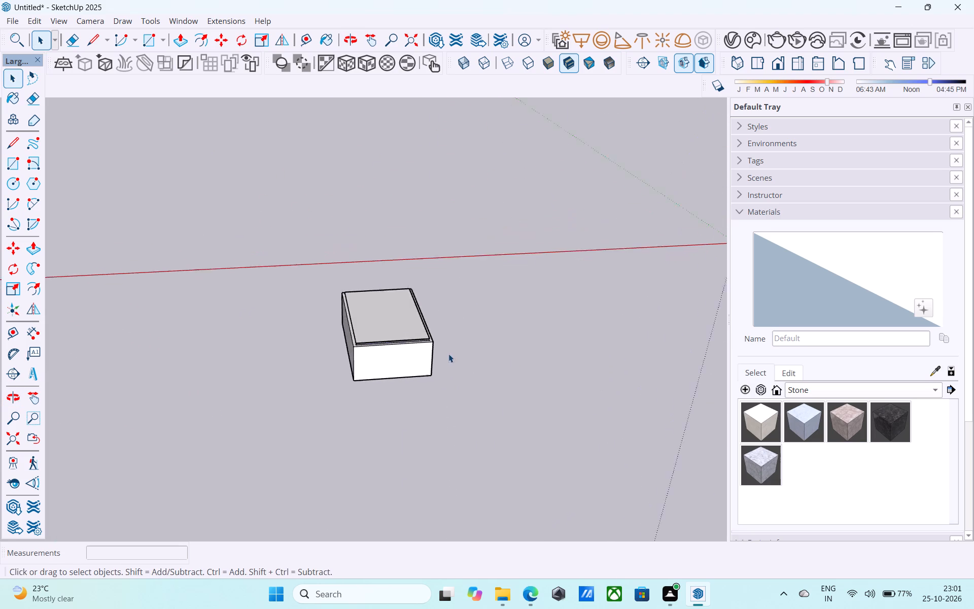
scroll(448, 354, up, 5)
scroll(387, 346, up, 7)
key(l)
scroll(445, 297, up, 6)
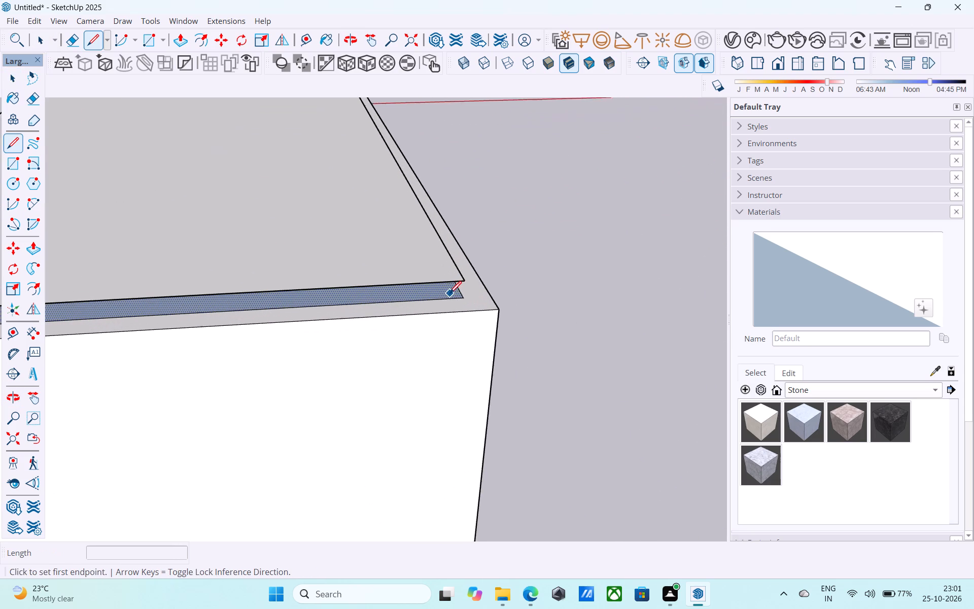
scroll(449, 294, up, 1)
click(464, 294)
click(472, 278)
scroll(476, 277, down, 11)
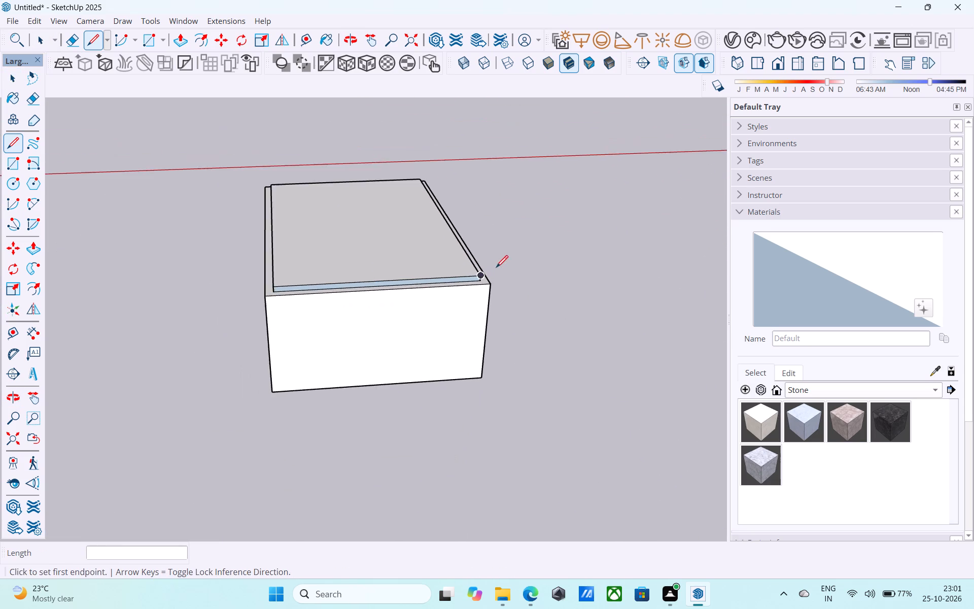
scroll(496, 268, down, 4)
key(space)
Reverse two adjacent back-facing side faces of the raised roof slab so their front sides face outward.
middle_drag(389, 286, 604, 247)
scroll(423, 275, up, 18)
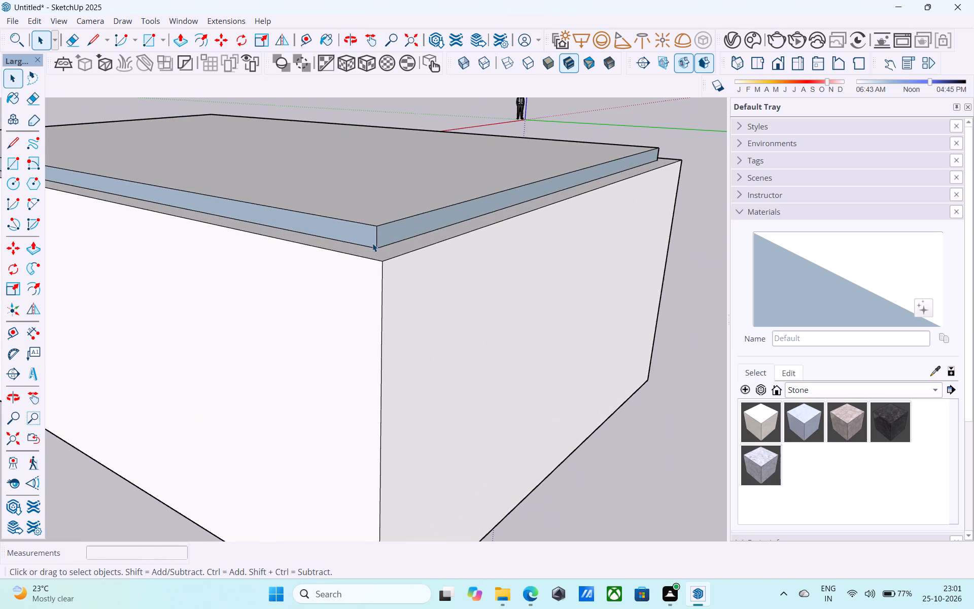
click(372, 233)
right_click(372, 233)
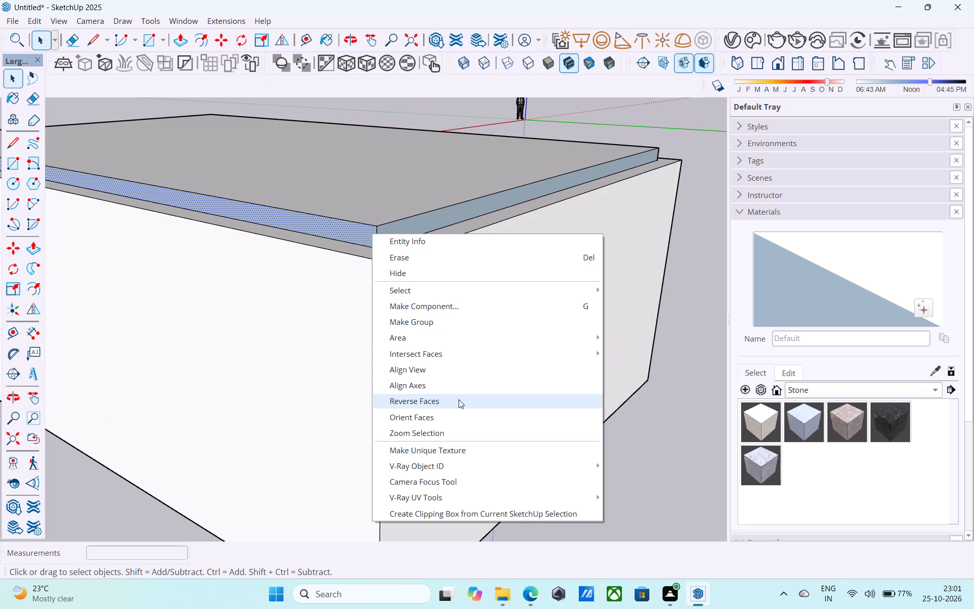
click(459, 399)
click(383, 229)
right_click(383, 229)
click(448, 391)
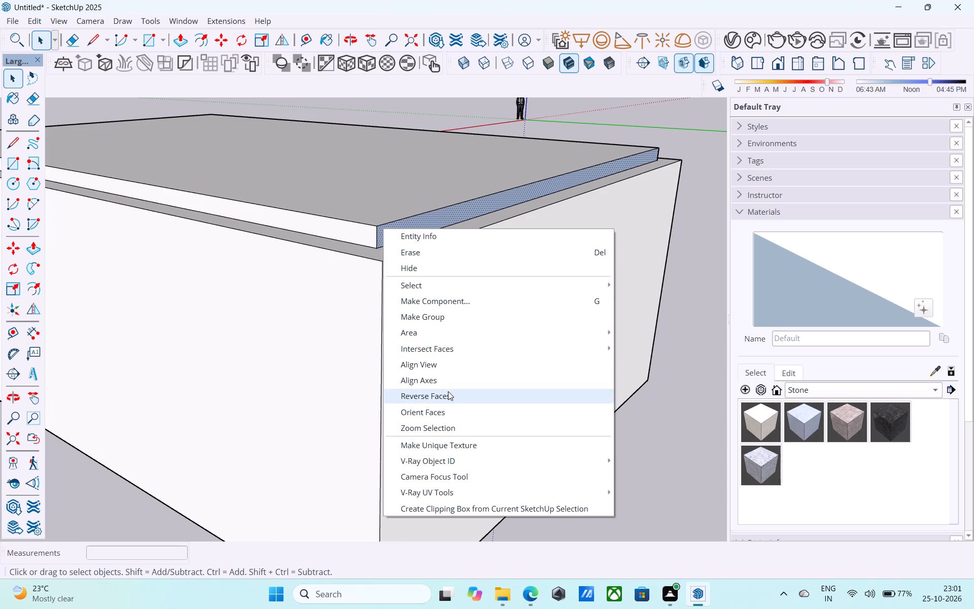
Push/pull these two roof slab side faces outward 9" each, flush with the outer wall faces.
scroll(454, 360, down, 6)
scroll(370, 301, up, 5)
click(395, 268)
click(395, 269)
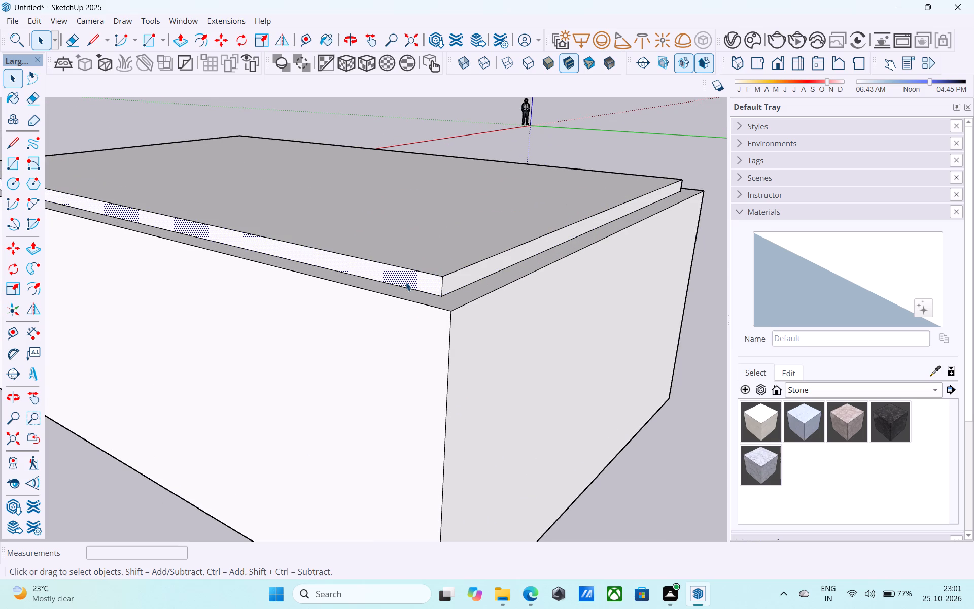
key(p)
click(406, 282)
click(394, 322)
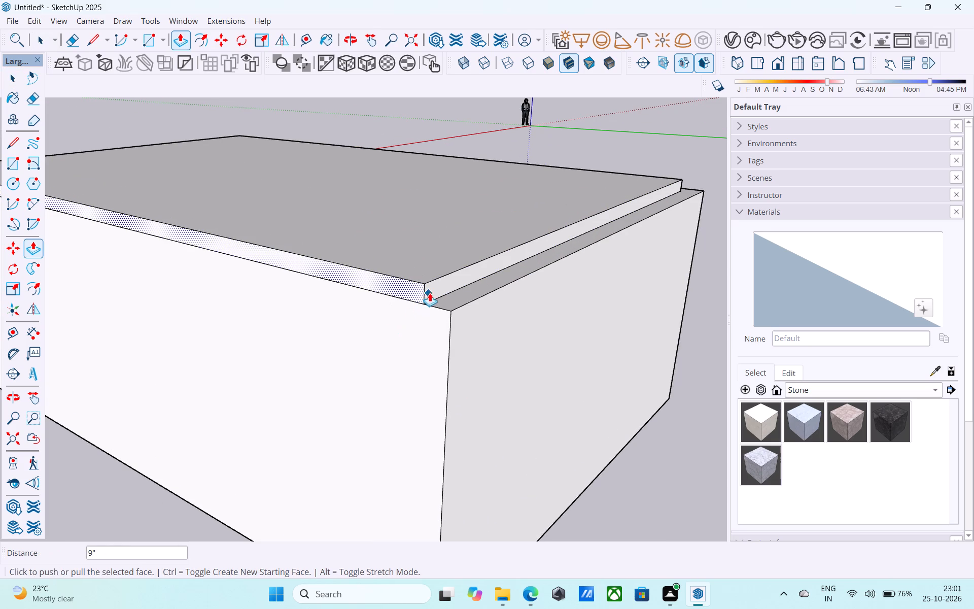
key(space)
click(438, 287)
key(p)
click(438, 287)
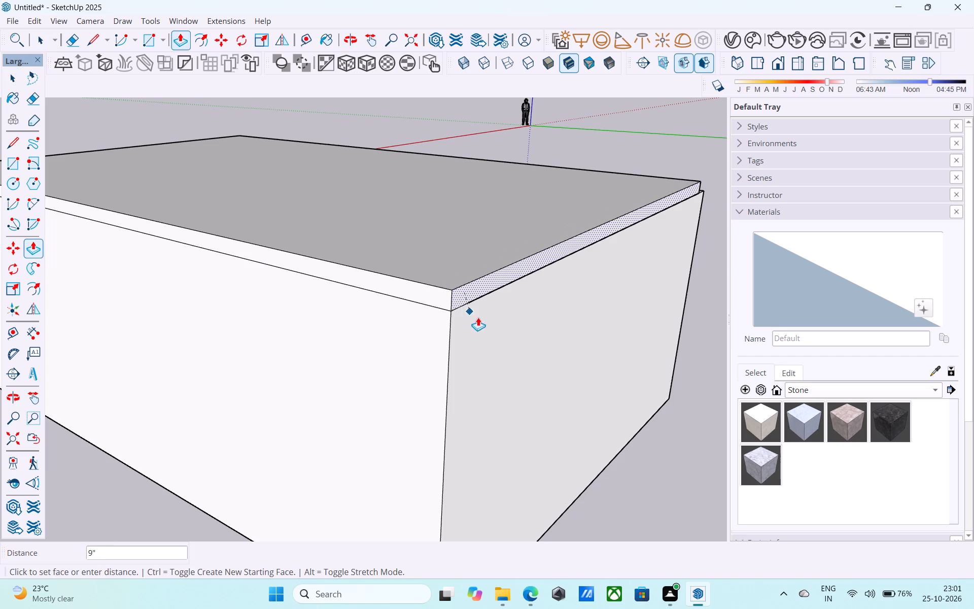
click(480, 321)
key(space)
Reverse the two remaining back-facing side faces of the roof slab on the opposite sides of the building.
scroll(480, 321, down, 12)
middle_drag(375, 293, 627, 293)
middle_drag(655, 291, 679, 286)
middle_drag(381, 314, 615, 288)
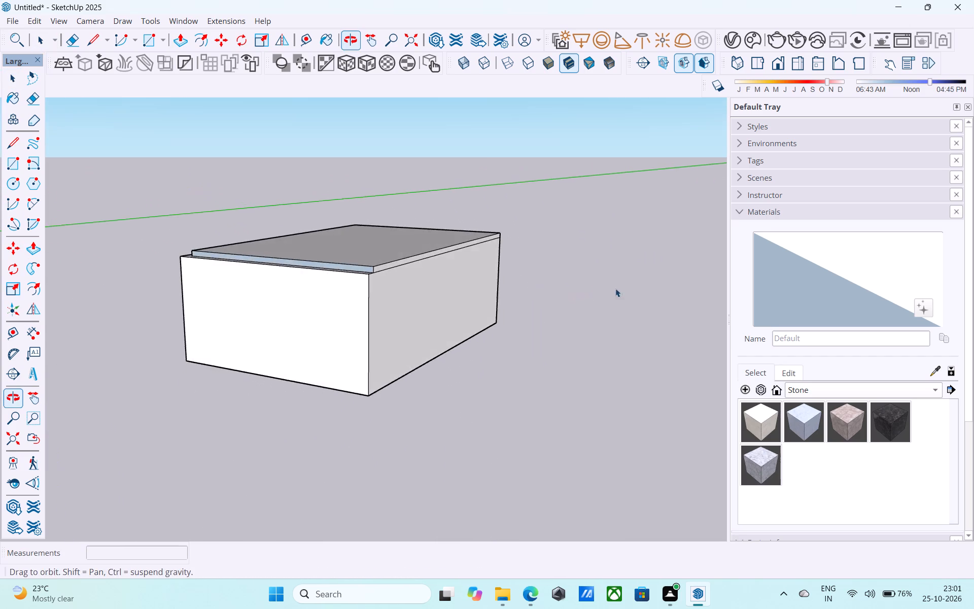
middle_drag(615, 288, 611, 288)
scroll(510, 210, down, 4)
middle_drag(385, 262, 635, 294)
scroll(360, 264, up, 13)
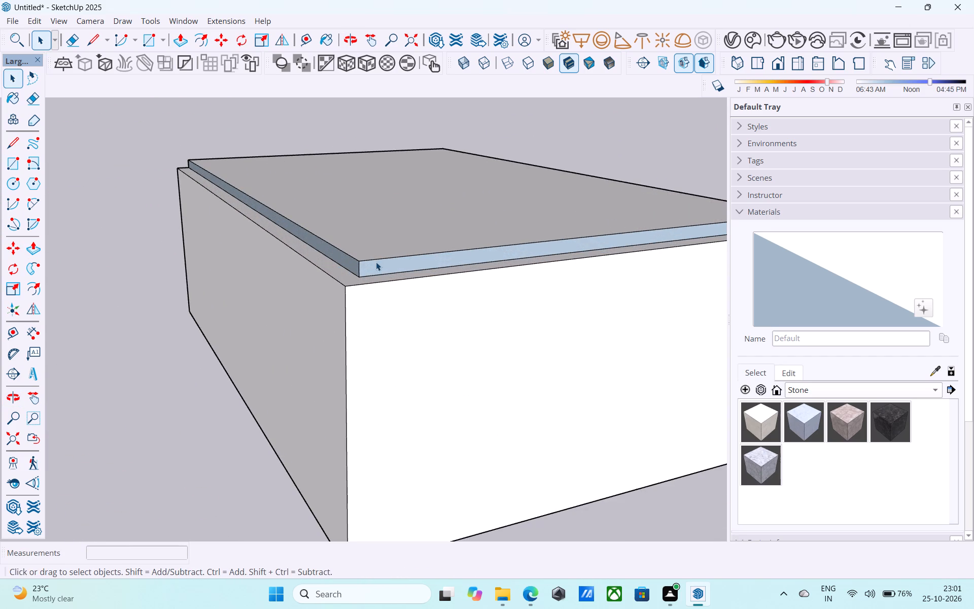
scroll(363, 264, up, 6)
click(351, 263)
right_click(351, 263)
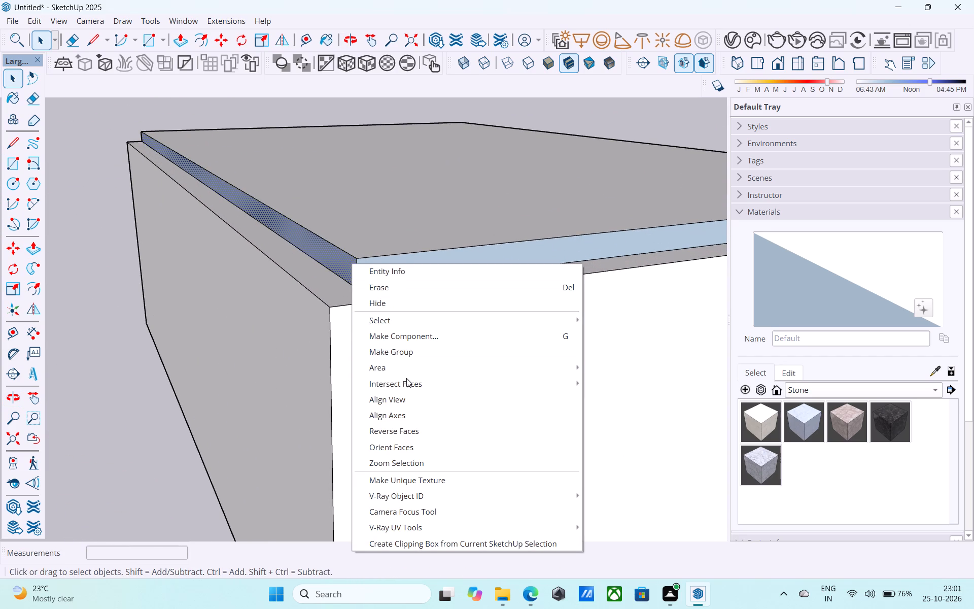
click(419, 430)
click(388, 280)
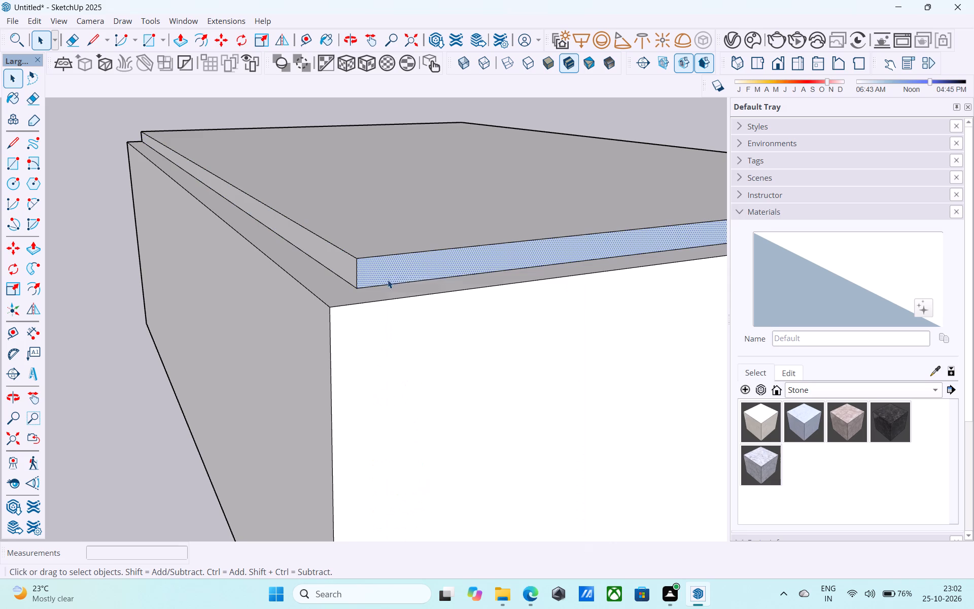
right_click(388, 280)
click(449, 444)
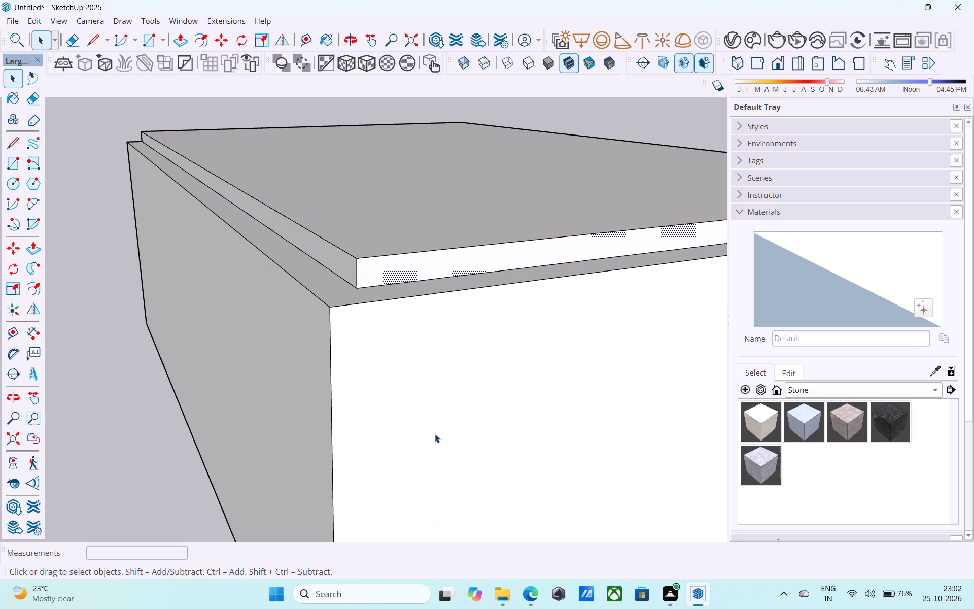
Push/pull the two remaining roof slab side faces outward, flush with the outer wall faces.
key(p)
drag(382, 272, 392, 265)
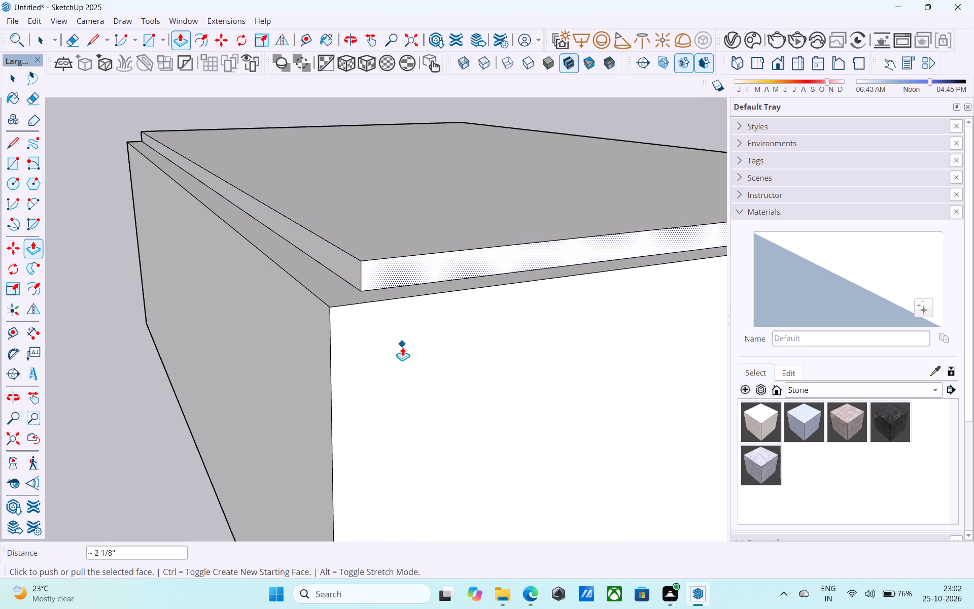
click(398, 272)
click(406, 325)
key(space)
click(361, 285)
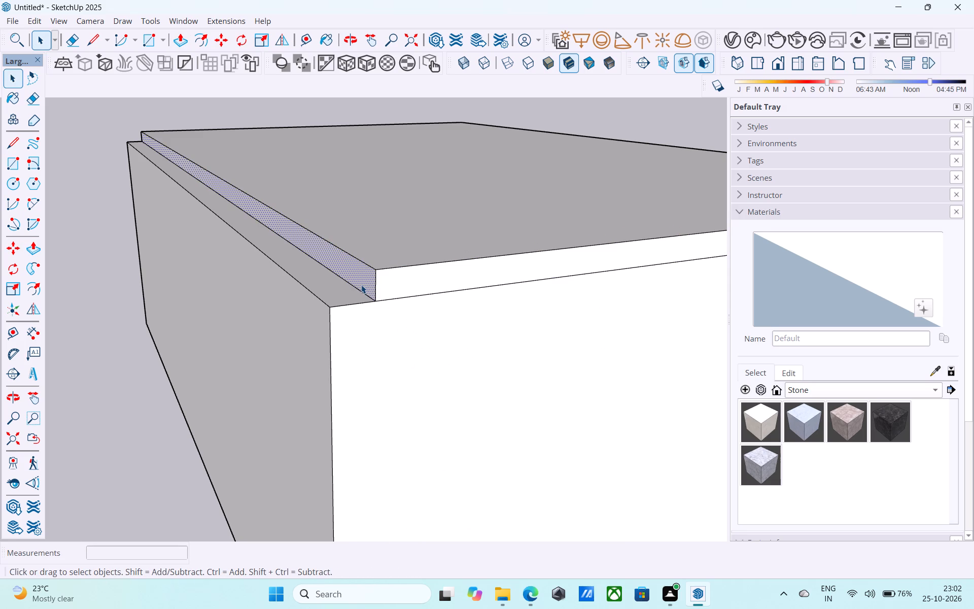
key(p)
click(361, 285)
click(319, 335)
key(space)
Select all the connected geometry of the building and make it a group.
scroll(337, 305, down, 10)
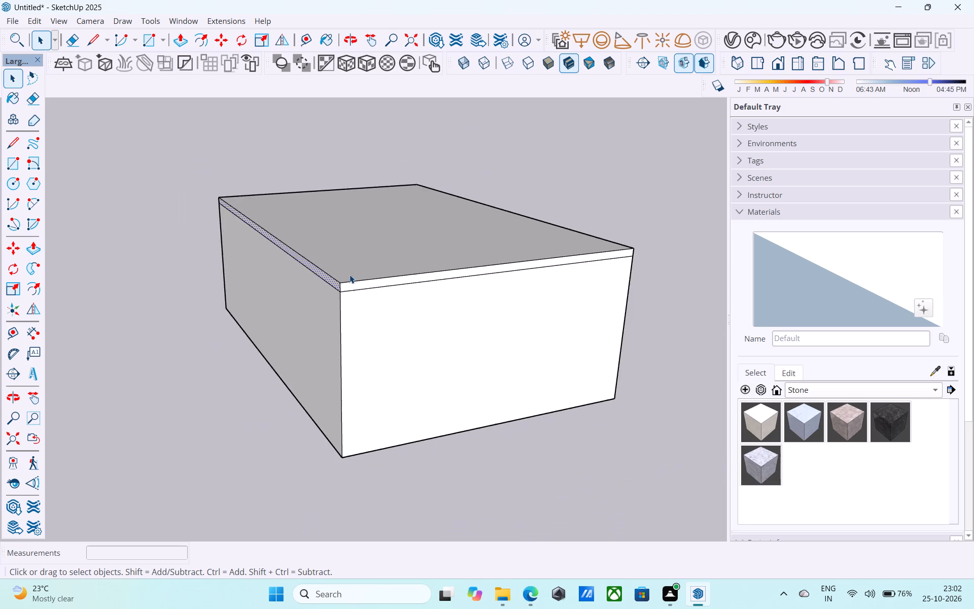
scroll(350, 275, down, 12)
middle_drag(397, 261, 670, 191)
middle_drag(330, 255, 423, 245)
middle_drag(451, 239, 472, 234)
scroll(443, 179, down, 5)
middle_drag(422, 241, 423, 260)
middle_drag(428, 276, 488, 370)
middle_drag(393, 300, 422, 412)
scroll(417, 393, down, 1)
scroll(327, 281, up, 9)
middle_drag(357, 262, 273, 273)
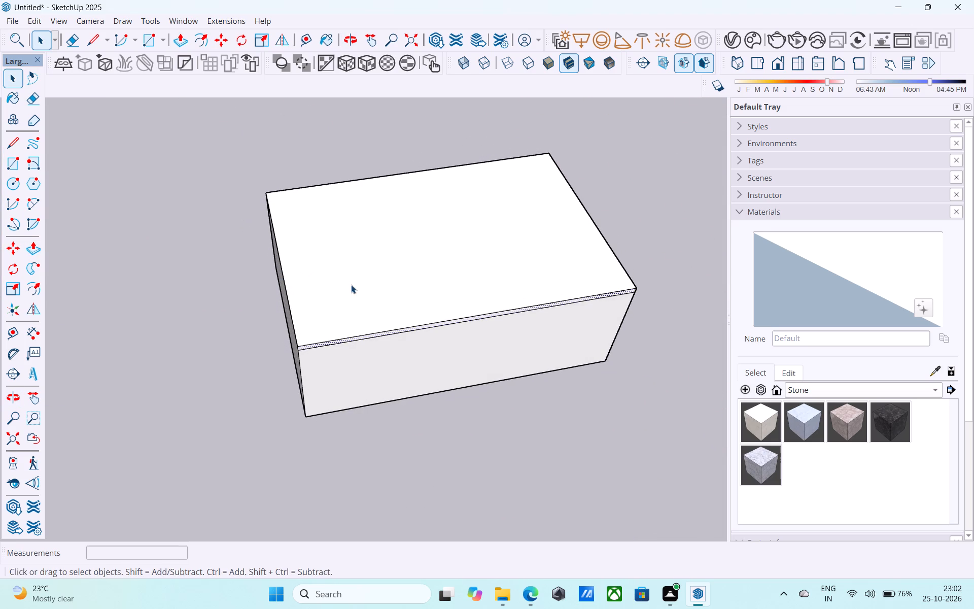
triple_click(354, 287)
right_click(354, 287)
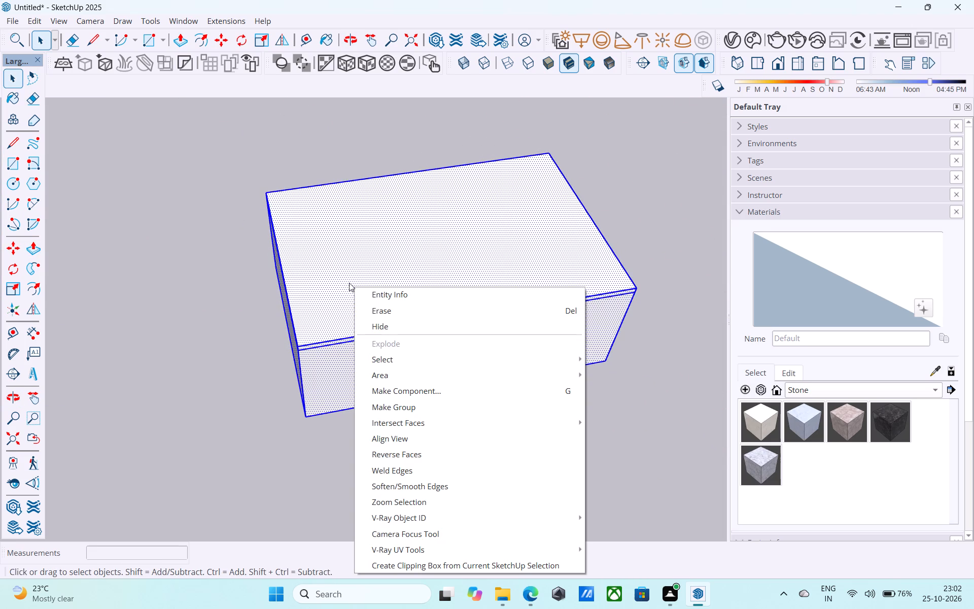
click(404, 404)
Open the building group and draw a 6" line down the blue axis from one inner bottom corner of the walls.
middle_drag(374, 347, 371, 333)
middle_drag(371, 324, 342, 137)
middle_drag(343, 136, 373, 212)
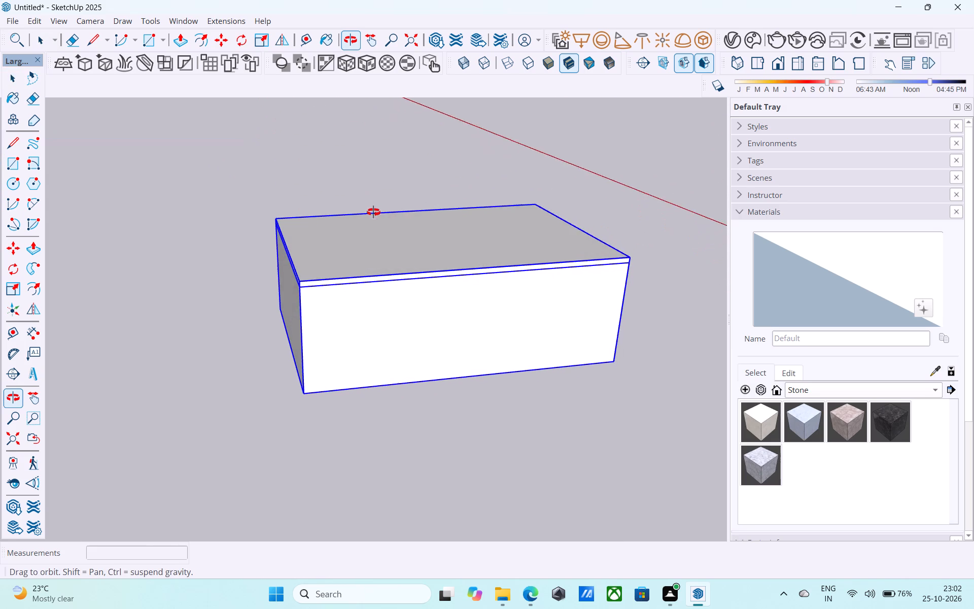
middle_drag(373, 212, 377, 227)
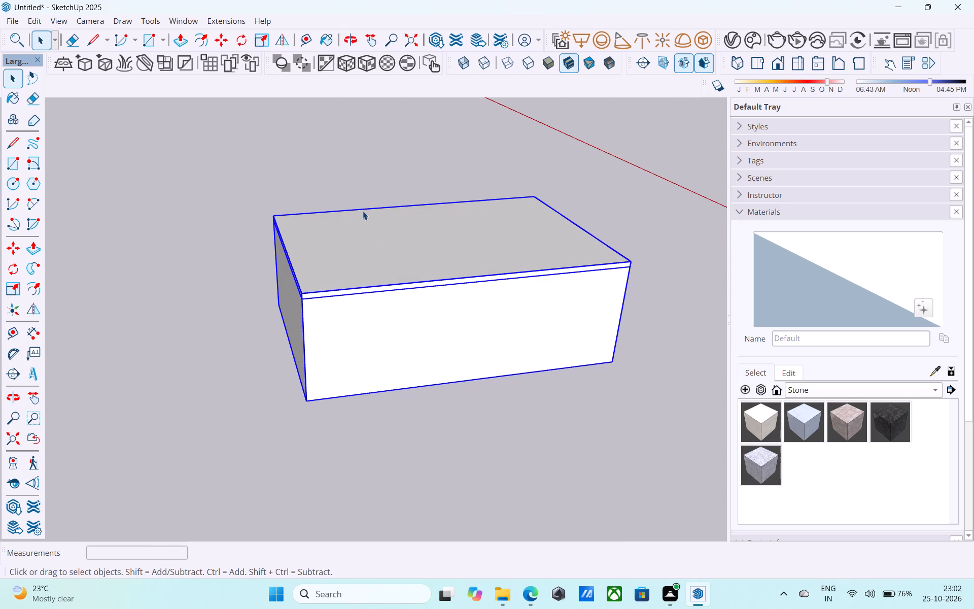
middle_drag(363, 211, 361, 294)
middle_click(361, 294)
double_click(356, 296)
middle_drag(362, 327, 447, 161)
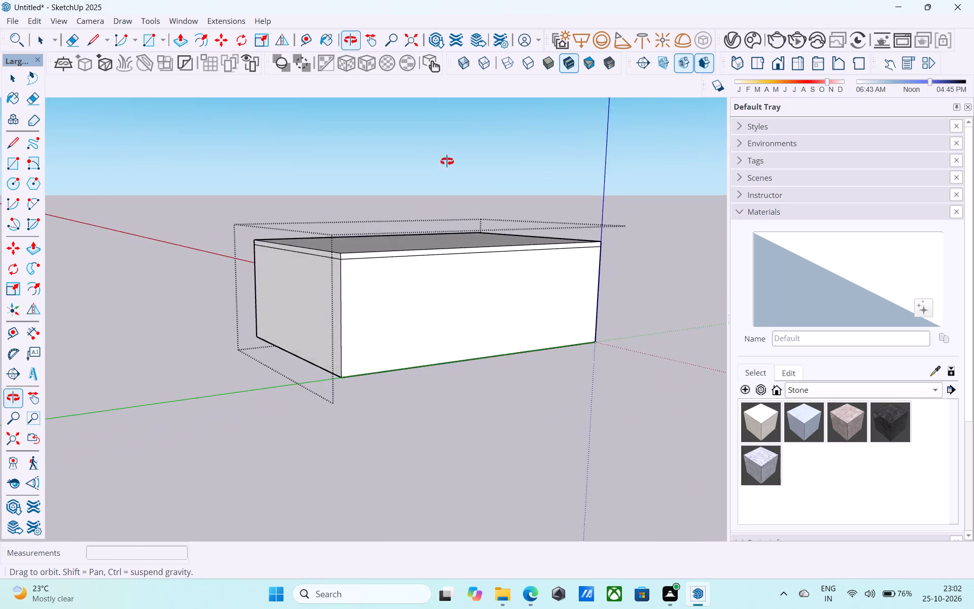
middle_drag(447, 161, 523, 186)
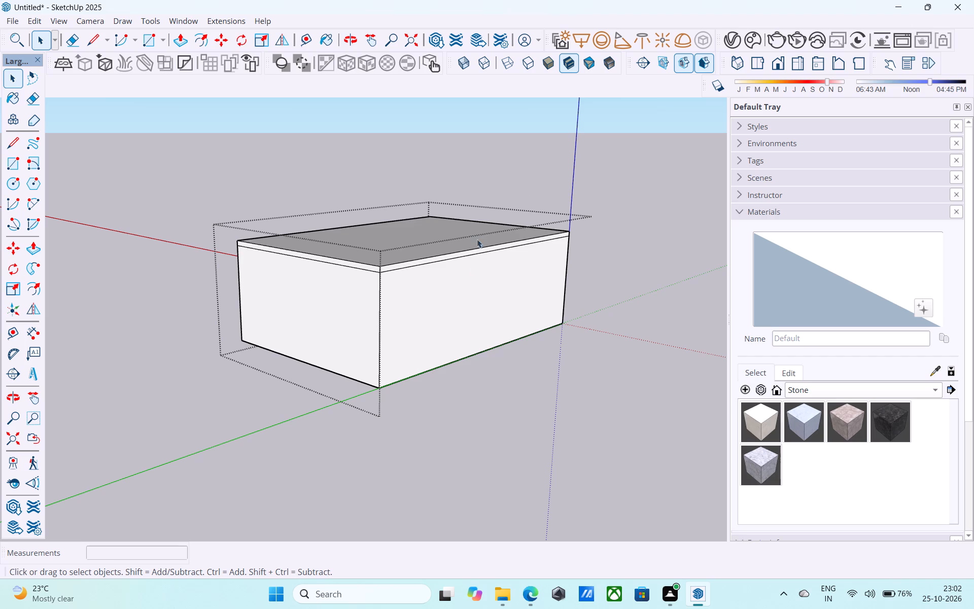
middle_drag(473, 263, 303, 106)
middle_drag(358, 312, 400, 218)
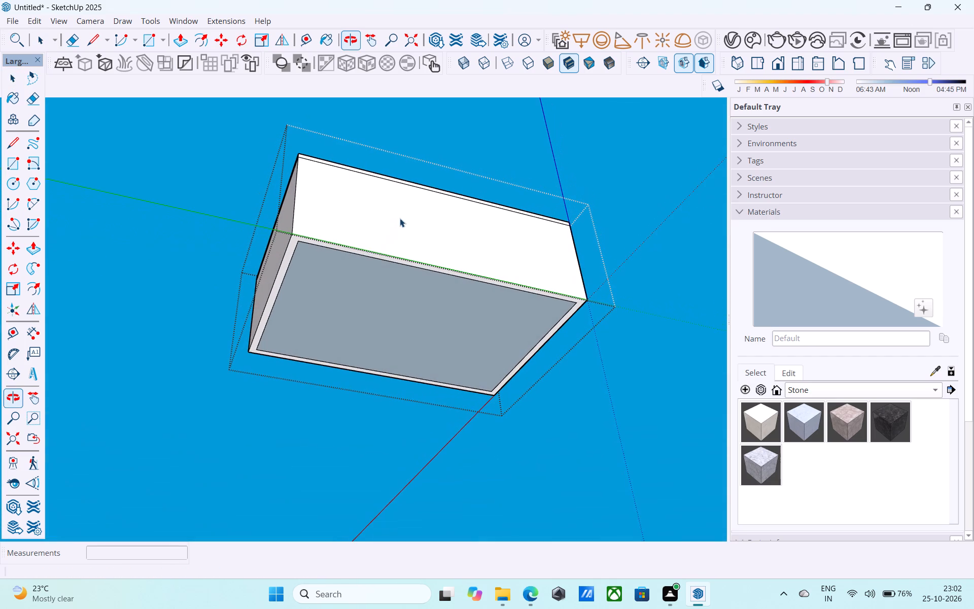
key(l)
middle_drag(301, 255, 318, 254)
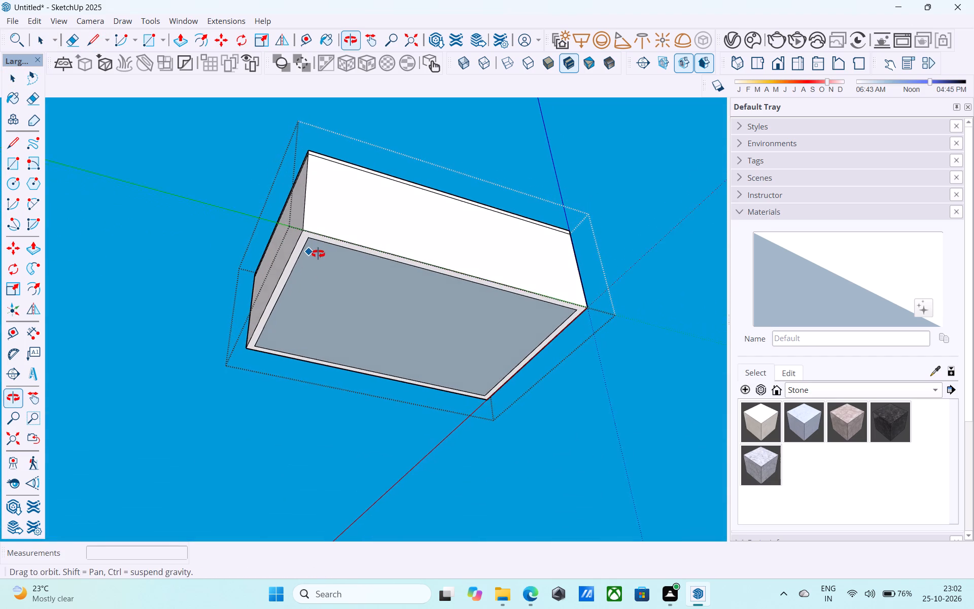
middle_drag(318, 254, 319, 254)
scroll(301, 250, up, 5)
click(316, 229)
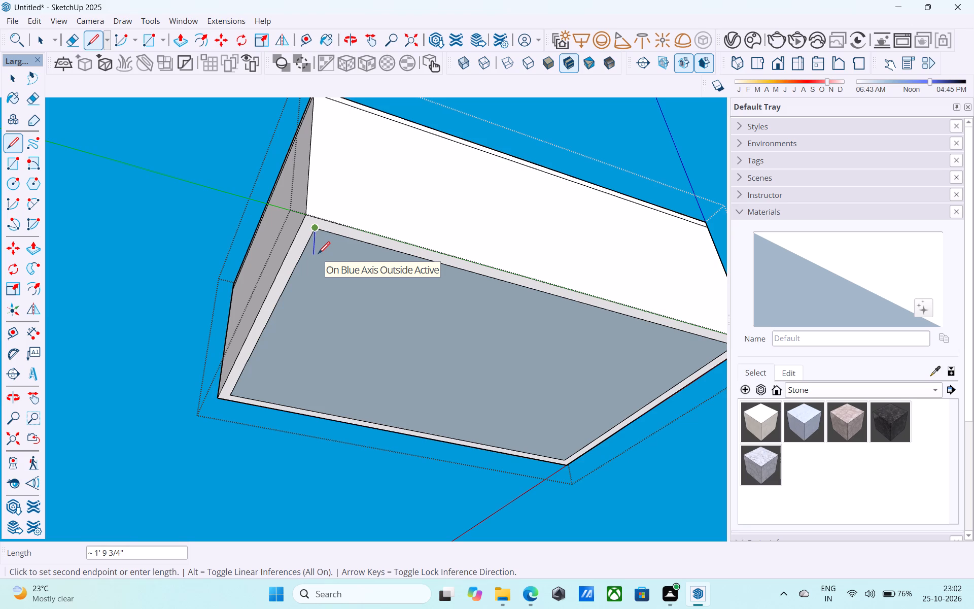
text(6")
key(Return)
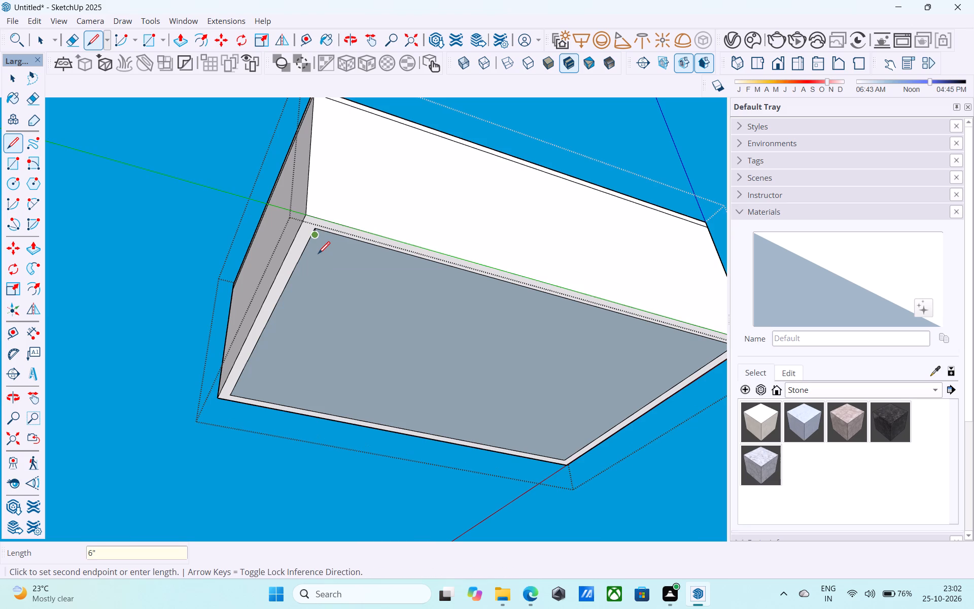
Draw a matching 6" line down the blue axis from the diagonally opposite inner bottom corner.
key(l)
scroll(310, 243, down, 8)
scroll(480, 376, up, 6)
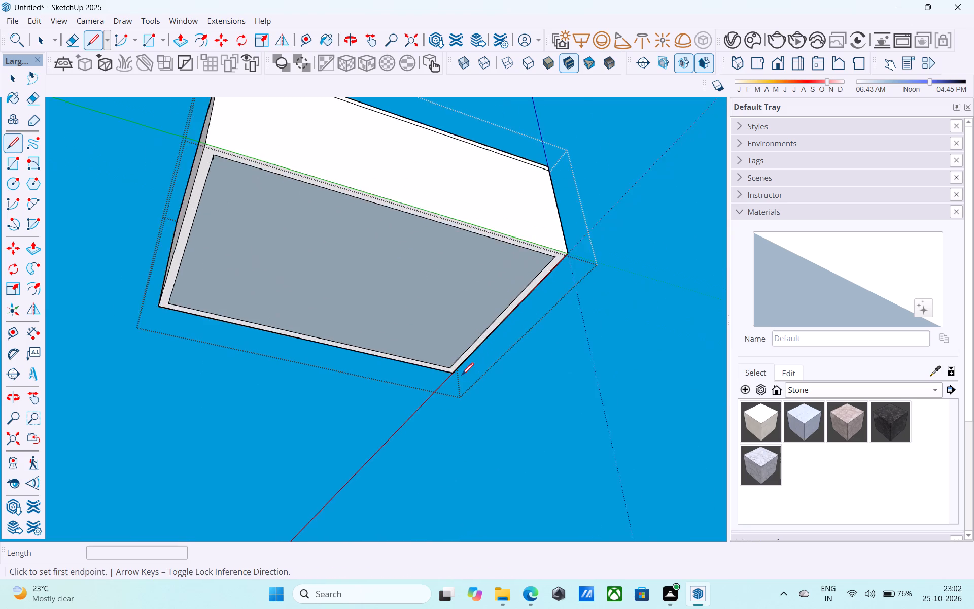
scroll(462, 376, up, 3)
click(446, 367)
scroll(450, 378, up, 6)
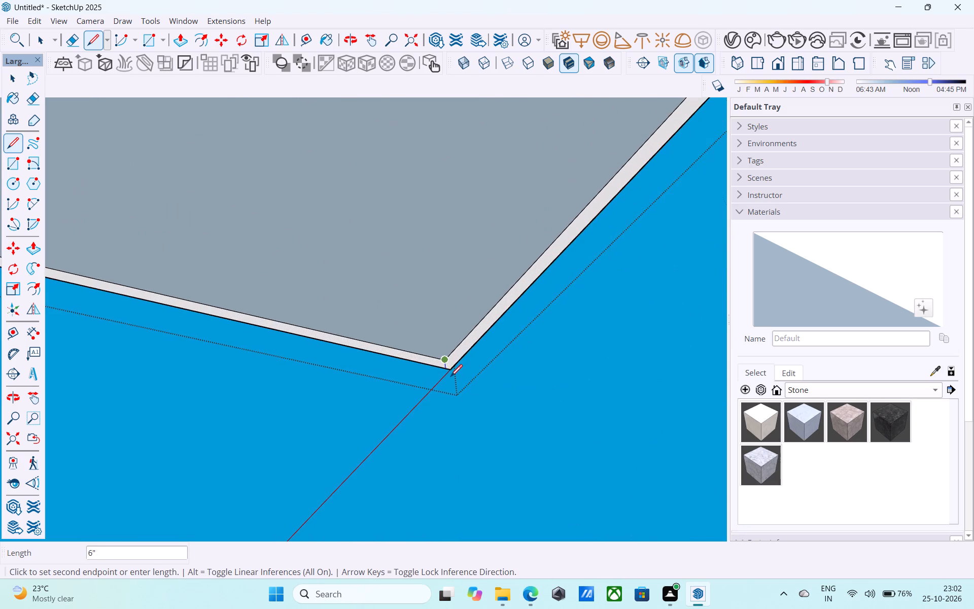
scroll(446, 373, up, 8)
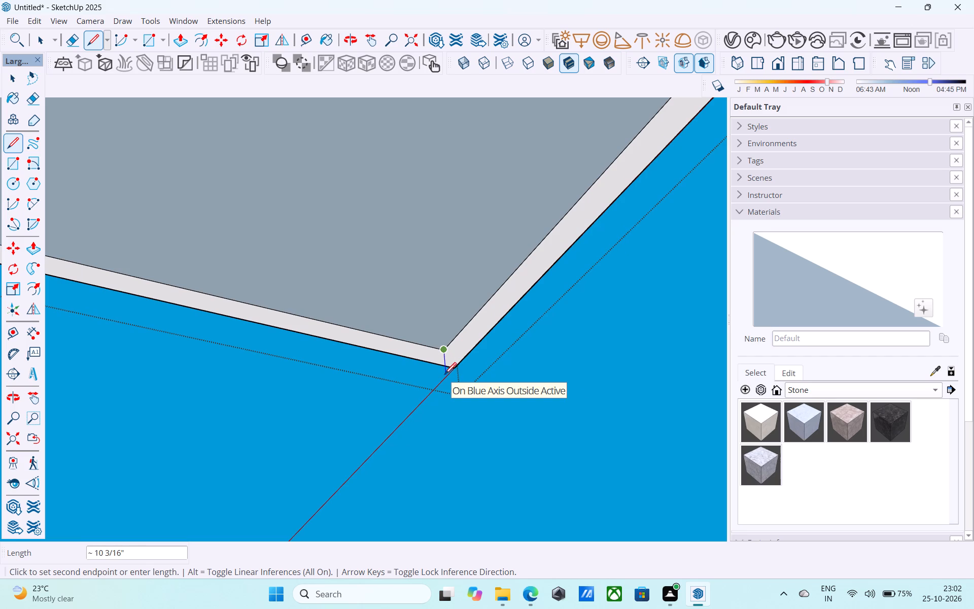
text(6")
key(Return)
Draw an 18' 6" by 28' 6" rectangle between the lower ends of the two 6" lines beneath the walls.
key(r)
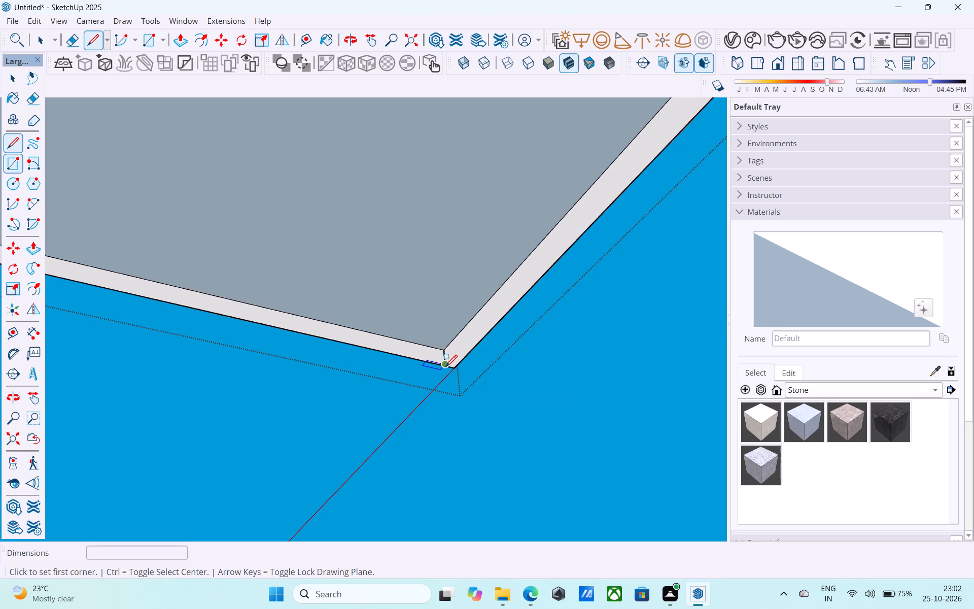
click(447, 367)
scroll(550, 352, down, 20)
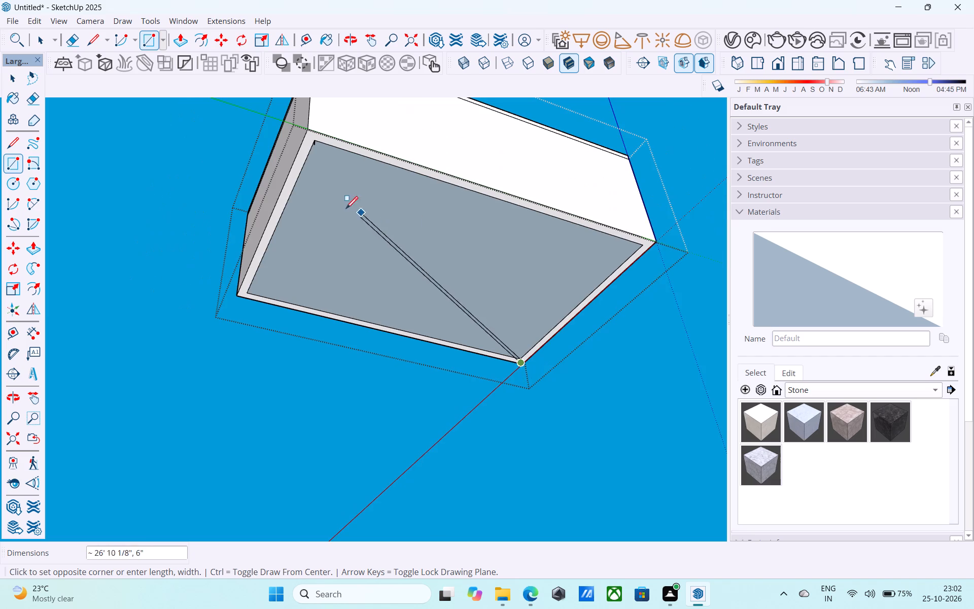
middle_drag(307, 158, 331, 280)
scroll(332, 280, up, 9)
click(341, 210)
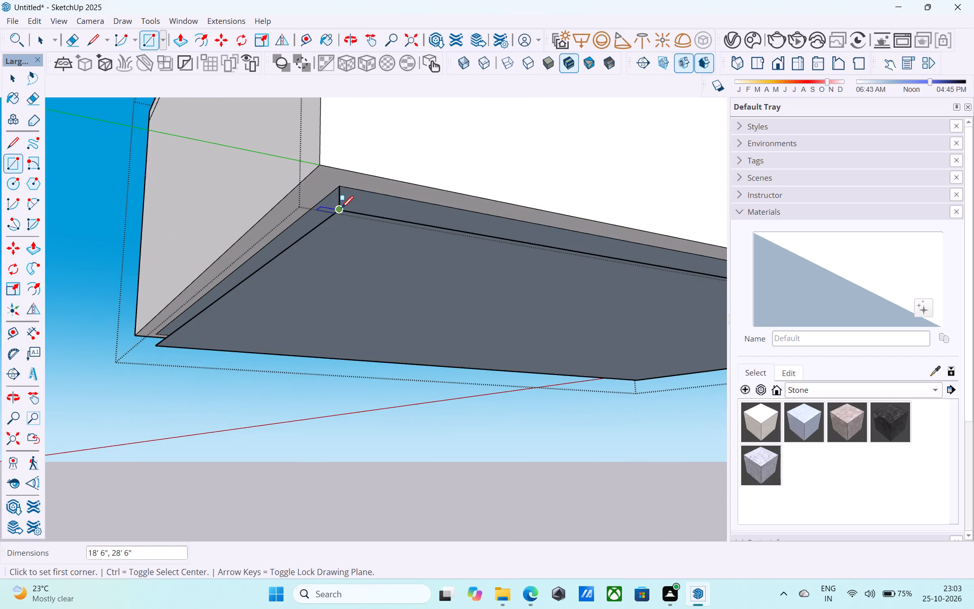
Draw a 6" vertical line from a third inner bottom wall corner to the rectangle's matching corner, closing adjacent slab sides.
scroll(326, 222, down, 3)
scroll(326, 223, up, 1)
scroll(326, 223, down, 6)
middle_drag(303, 256, 574, 259)
middle_drag(584, 260, 701, 255)
middle_drag(486, 339, 481, 343)
middle_drag(479, 346, 474, 356)
key(l)
scroll(436, 295, up, 12)
click(418, 269)
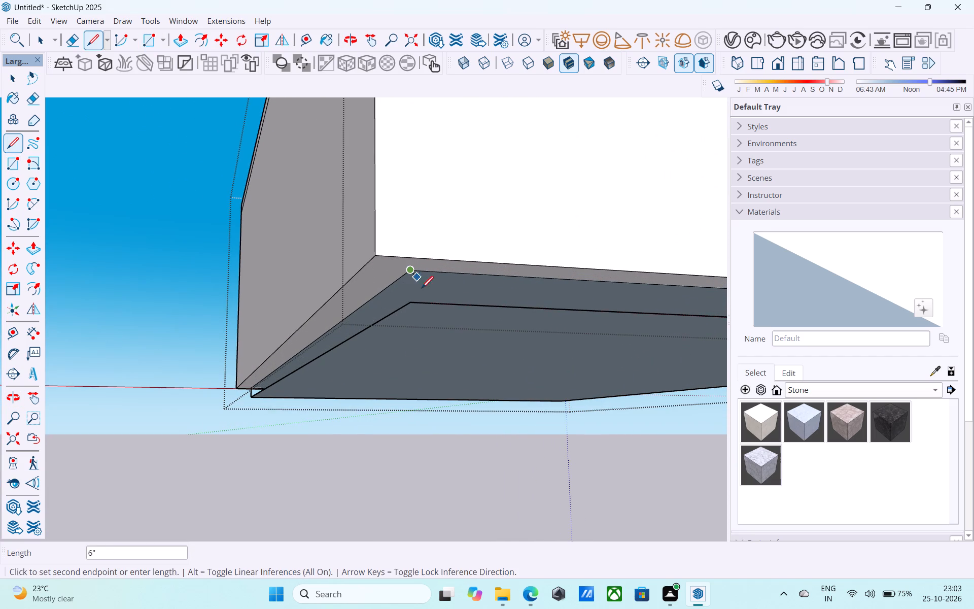
click(413, 302)
Draw a vertical line from the last inner bottom wall corner to the rectangle's corner, closing the remaining slab sides.
scroll(403, 308, down, 3)
middle_drag(259, 349, 634, 306)
middle_drag(445, 337, 597, 335)
scroll(597, 335, down, 1)
middle_drag(614, 335, 299, 375)
middle_drag(299, 375, 306, 373)
middle_drag(327, 365, 575, 315)
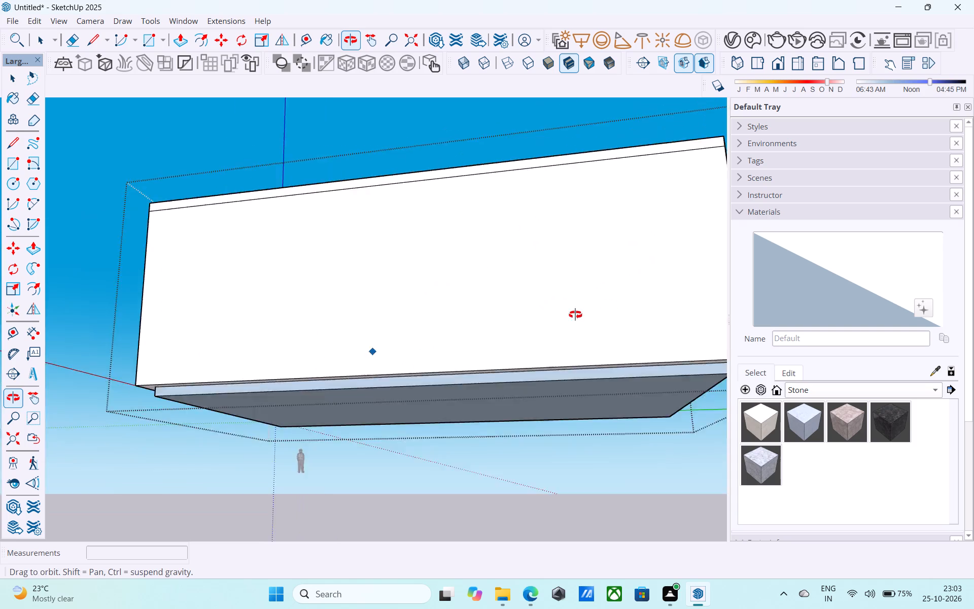
middle_drag(575, 315, 630, 306)
middle_drag(645, 306, 663, 310)
middle_drag(158, 339, 551, 349)
middle_click(558, 352)
scroll(356, 395, up, 9)
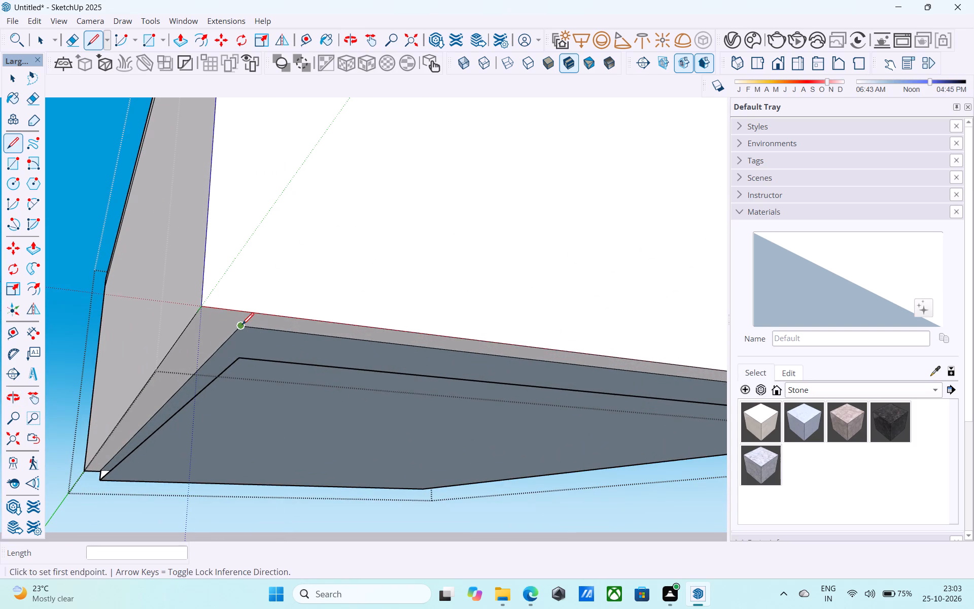
click(242, 326)
click(240, 355)
Reverse the base slab's bottom face and the two side faces meeting at the last closed corner.
key(space)
click(275, 379)
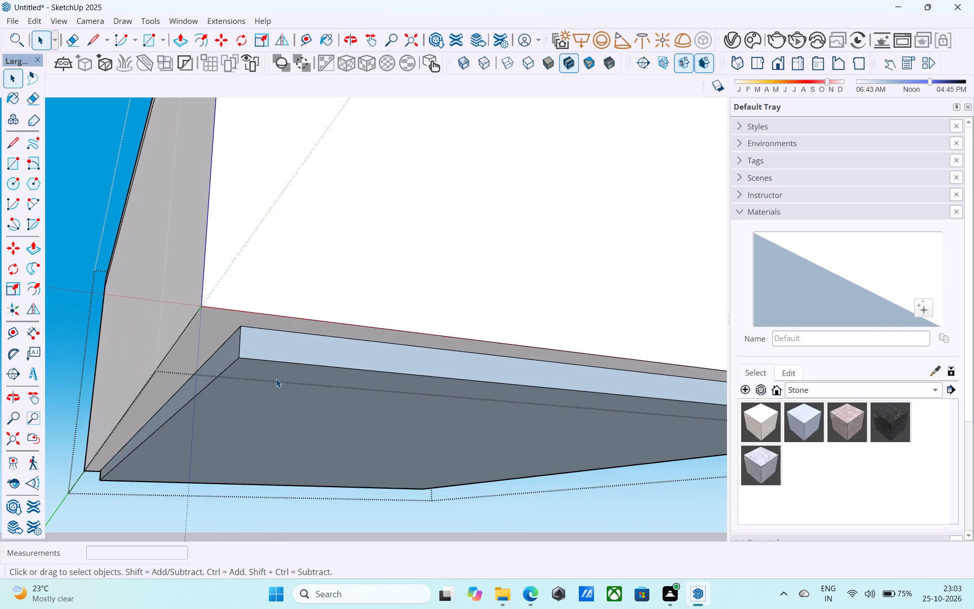
right_click(276, 379)
click(320, 238)
click(257, 344)
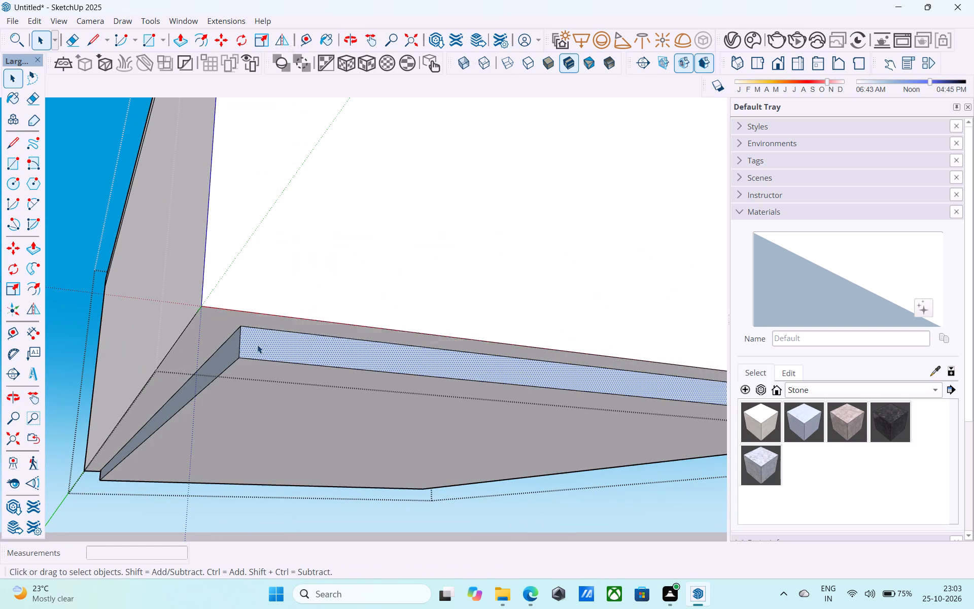
right_click(257, 345)
click(306, 205)
click(238, 345)
right_click(238, 345)
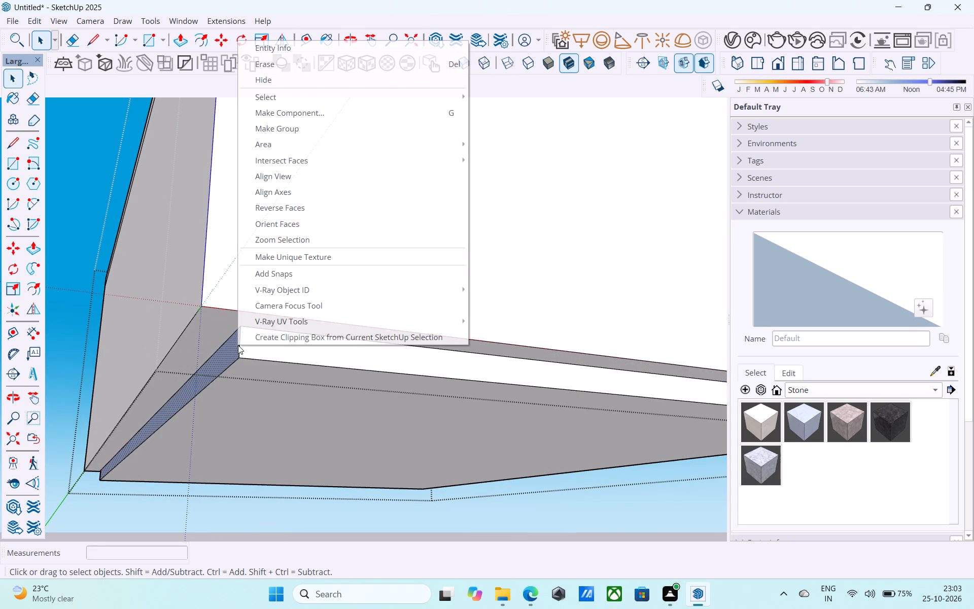
click(305, 203)
Reverse the two remaining base slab side faces at the opposite corner.
scroll(401, 260, down, 5)
middle_drag(375, 277, 194, 307)
middle_drag(161, 309, 106, 311)
middle_drag(395, 308, 266, 320)
middle_drag(243, 322, 224, 326)
scroll(189, 322, down, 2)
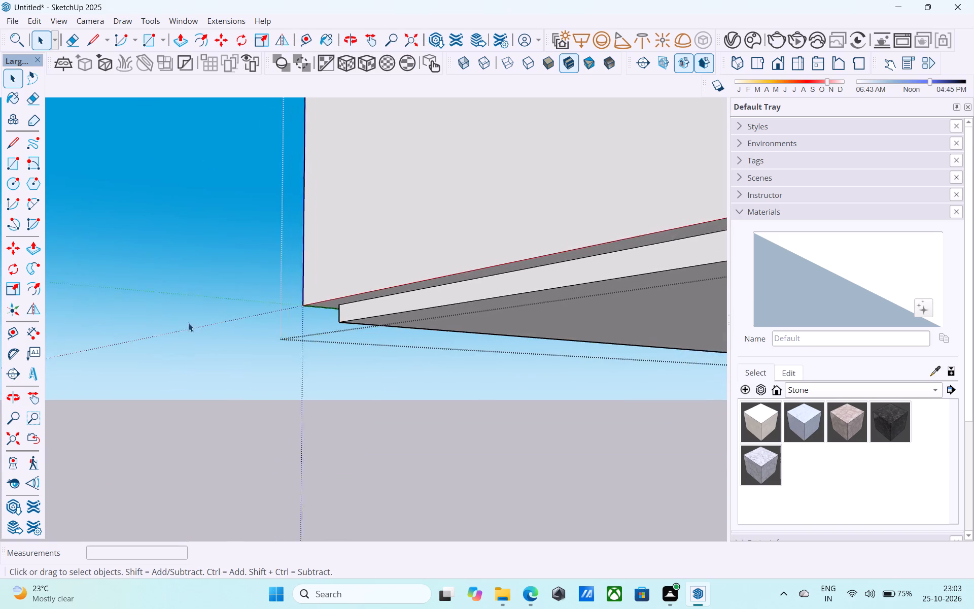
scroll(188, 323, down, 14)
middle_drag(423, 297, 184, 322)
middle_drag(118, 323, 72, 323)
middle_drag(400, 304, 97, 318)
middle_drag(249, 308, 310, 291)
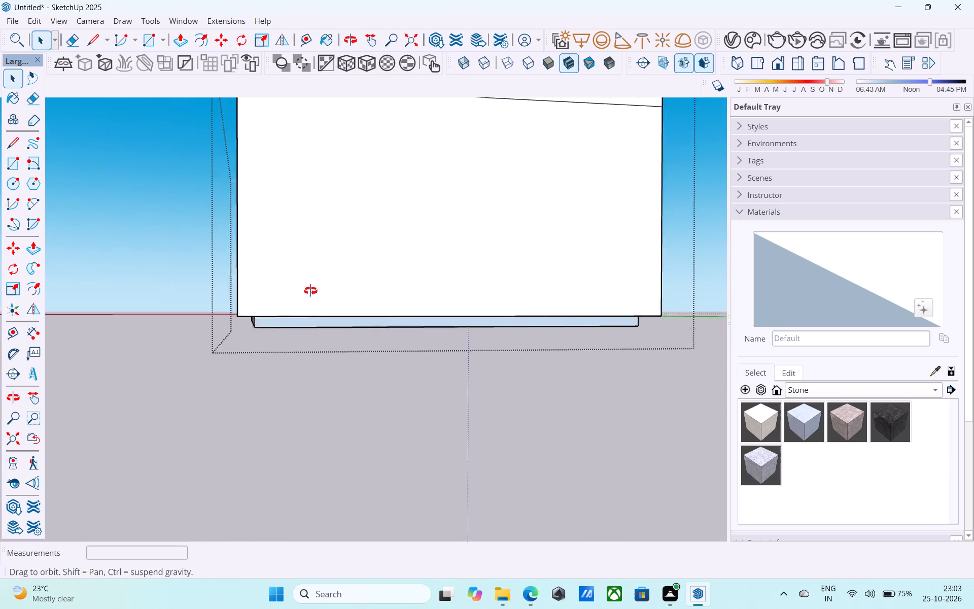
middle_drag(310, 291, 353, 282)
middle_click(353, 282)
scroll(332, 314, up, 9)
click(395, 269)
right_click(396, 269)
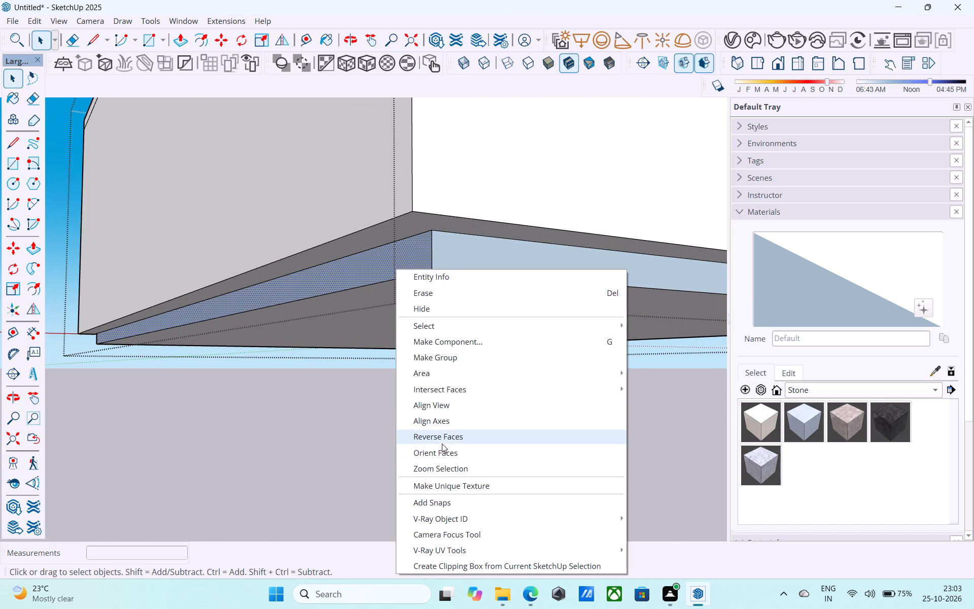
click(442, 440)
click(454, 248)
right_click(454, 248)
click(486, 412)
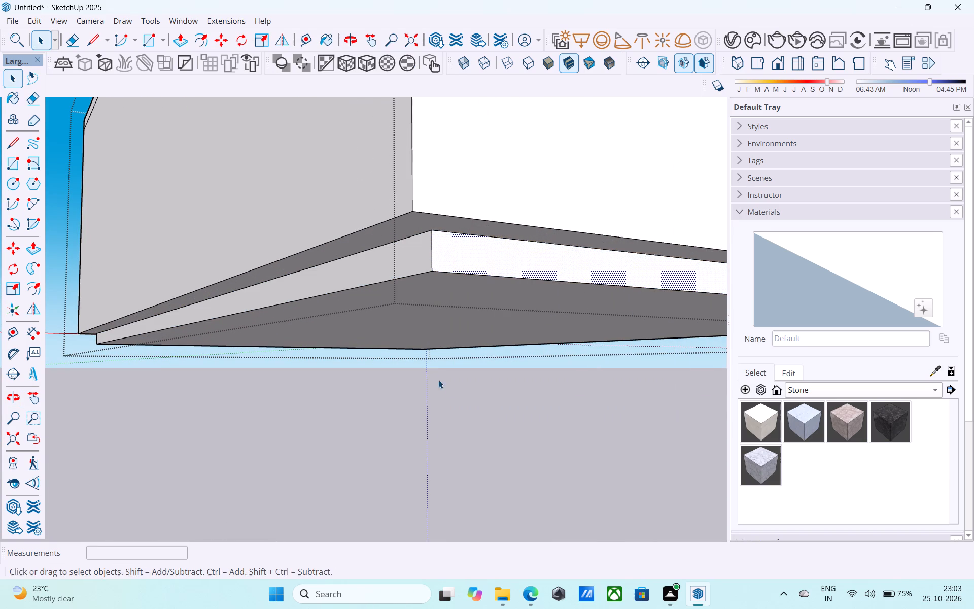
Push/pull two adjacent base slab side faces outward 9" each, flush with the outer wall faces.
click(376, 276)
key(p)
click(376, 275)
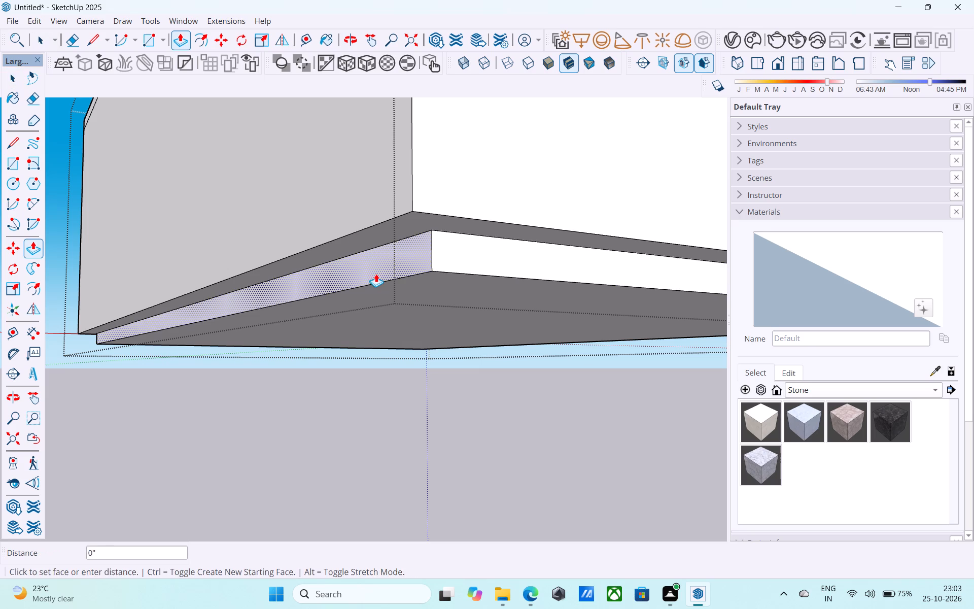
click(337, 183)
key(space)
click(427, 257)
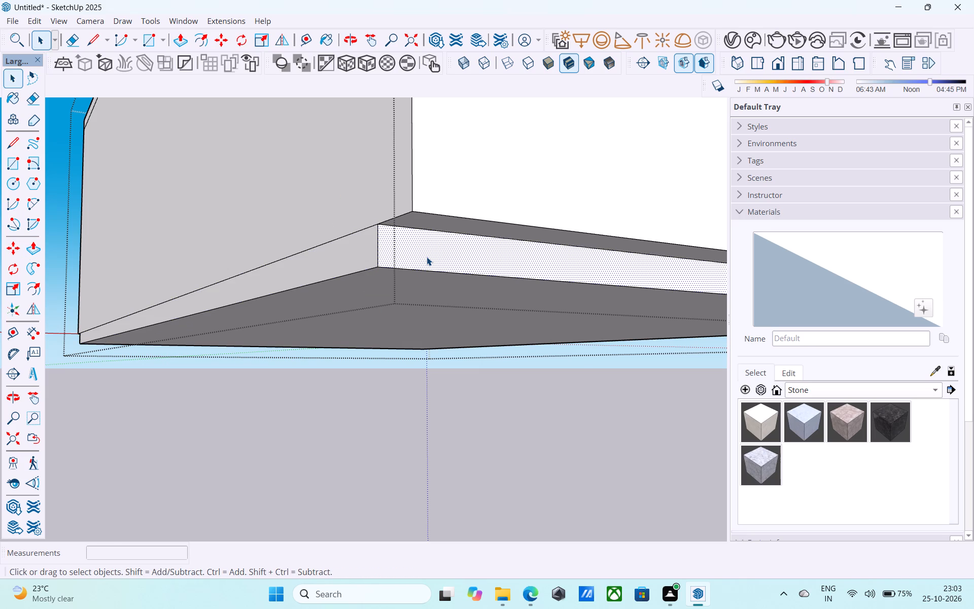
key(p)
click(427, 257)
click(451, 182)
scroll(376, 231, down, 10)
key(space)
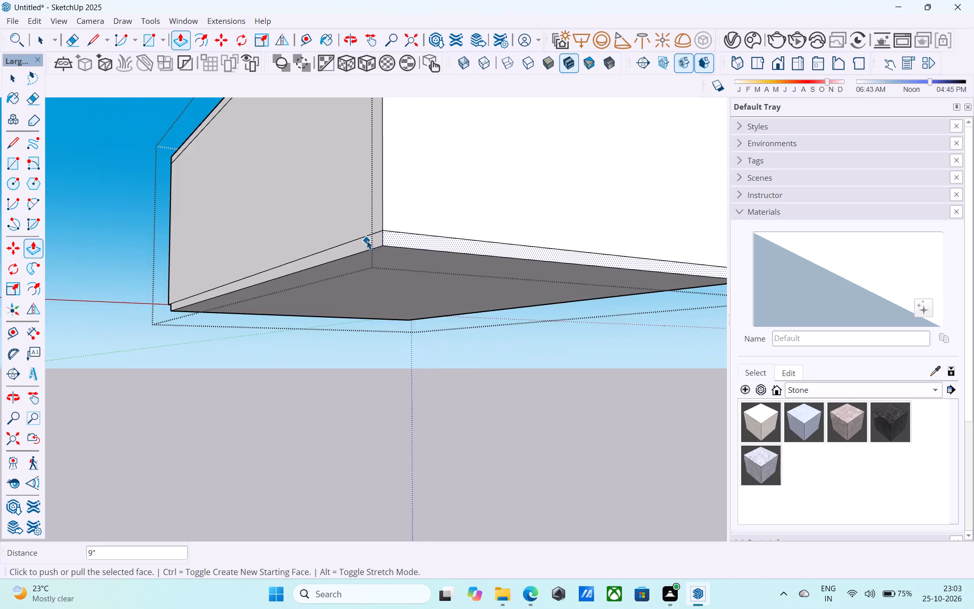
Push/pull the two remaining base slab side faces outward, flush with the outer wall faces.
scroll(367, 241, down, 11)
middle_drag(446, 250, 211, 279)
middle_drag(403, 257, 190, 268)
middle_drag(437, 263, 237, 272)
middle_drag(443, 245, 242, 249)
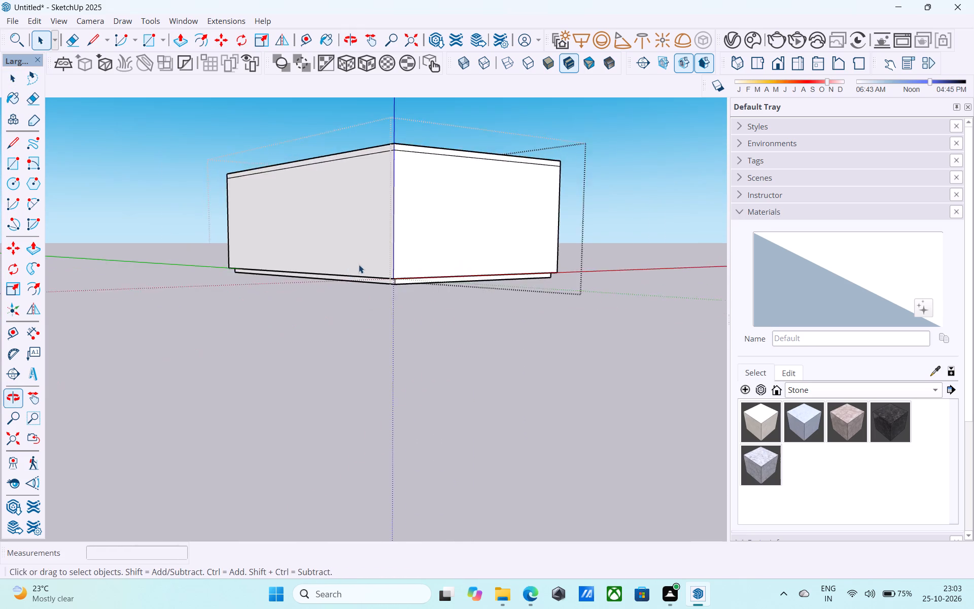
scroll(363, 262, up, 11)
click(450, 294)
key(p)
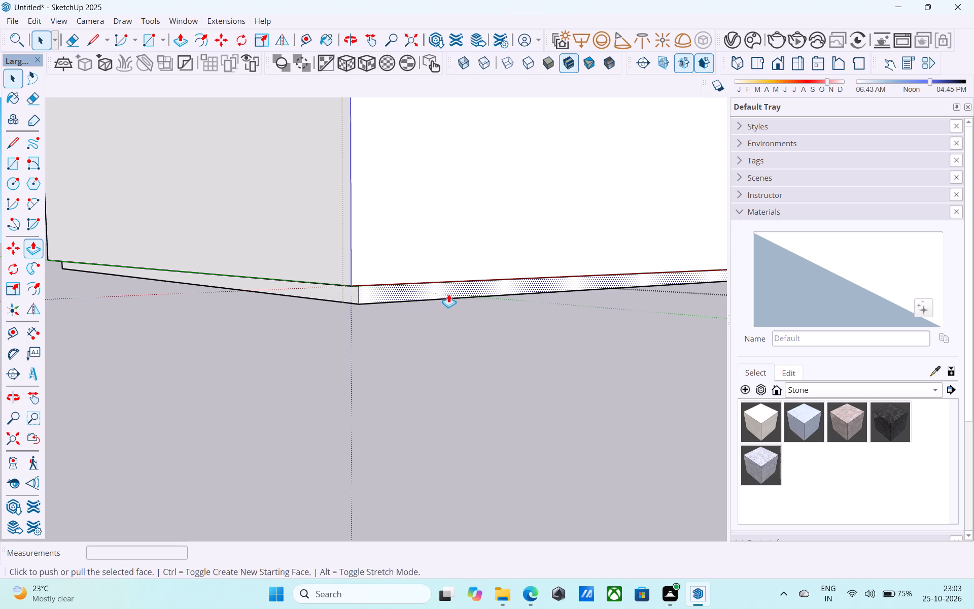
click(448, 294)
click(457, 210)
key(space)
click(351, 295)
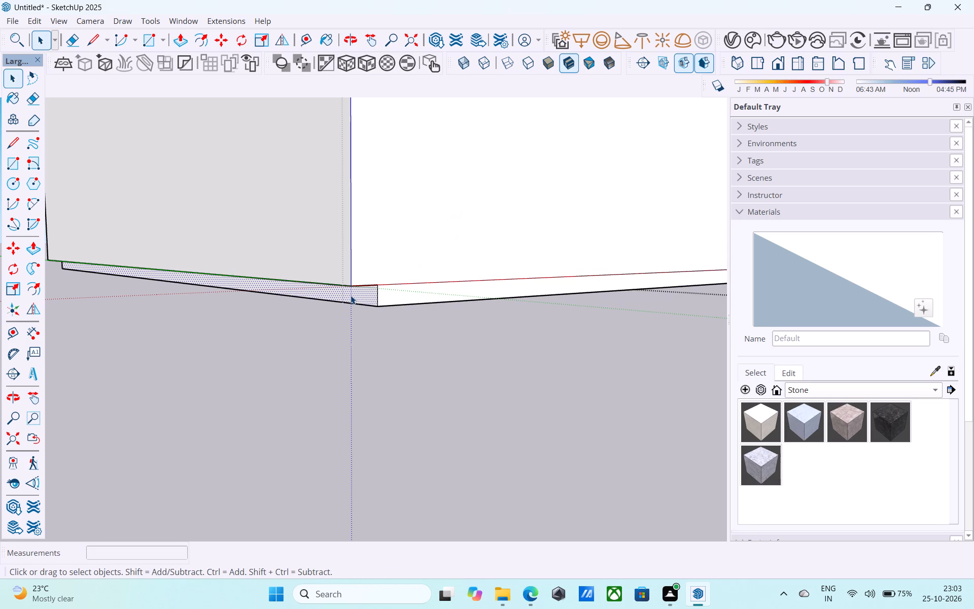
key(p)
click(351, 295)
click(305, 207)
key(space)
Close the building group and inspect the walls, roof slab and base slab from several sides.
scroll(351, 252, down, 14)
middle_drag(365, 273, 368, 391)
scroll(370, 371, down, 5)
middle_drag(368, 377, 199, 316)
middle_drag(433, 279, 232, 299)
middle_drag(340, 276, 240, 278)
scroll(263, 283, down, 4)
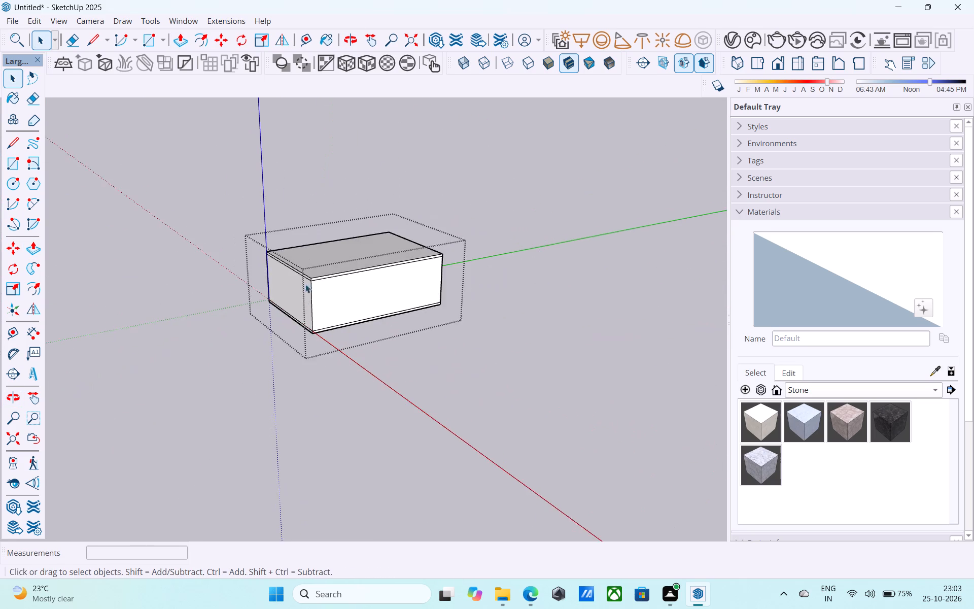
scroll(305, 284, down, 3)
click(500, 298)
middle_drag(454, 297, 252, 297)
middle_drag(252, 297, 388, 285)
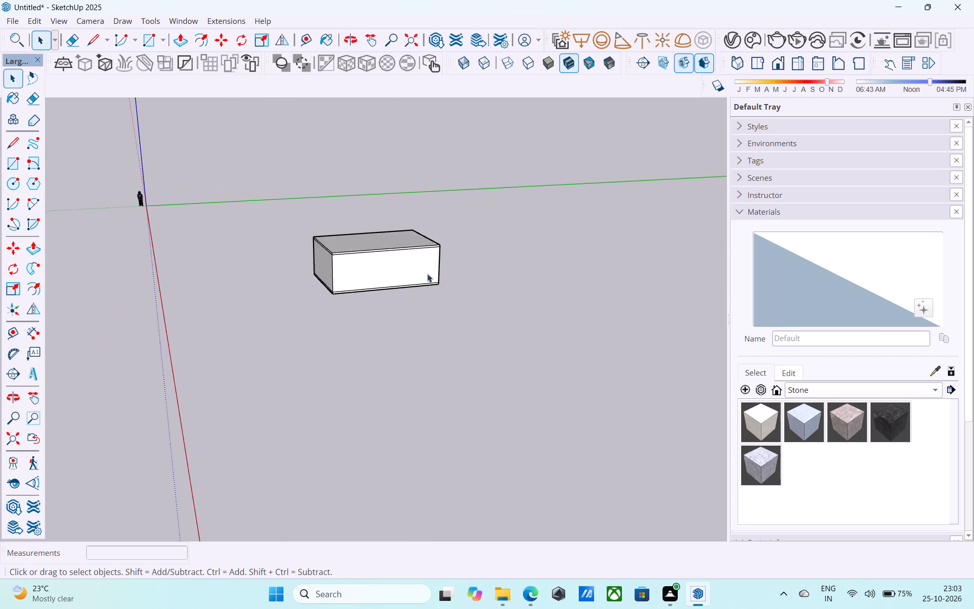
scroll(431, 271, up, 6)
middle_drag(259, 272, 184, 280)
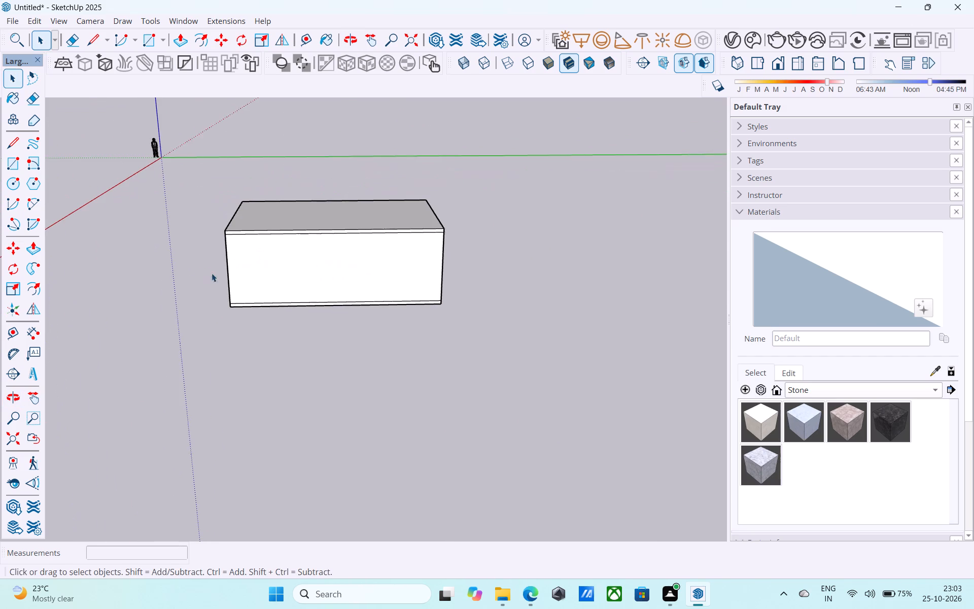
scroll(219, 270, up, 1)
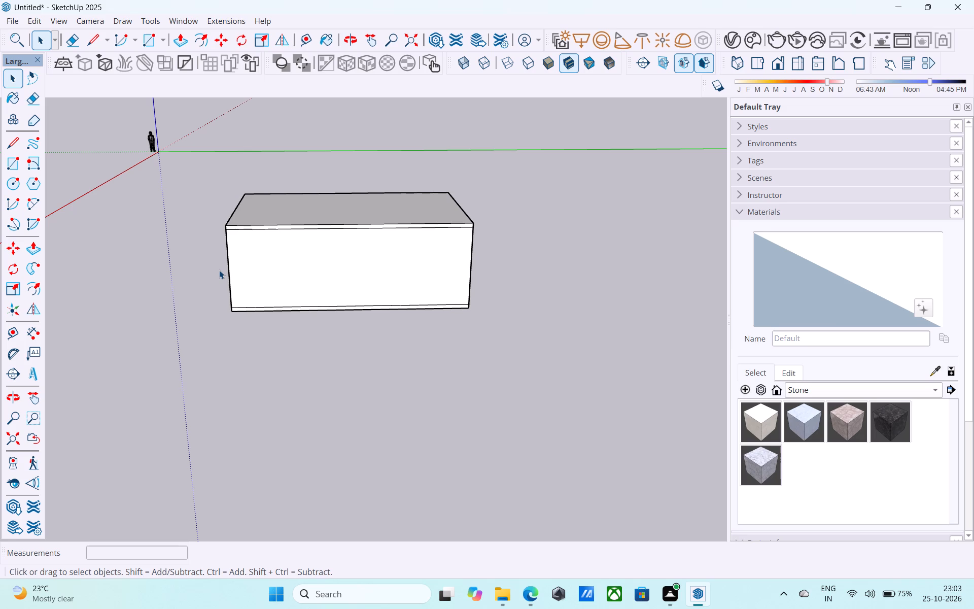
middle_drag(234, 281, 217, 311)
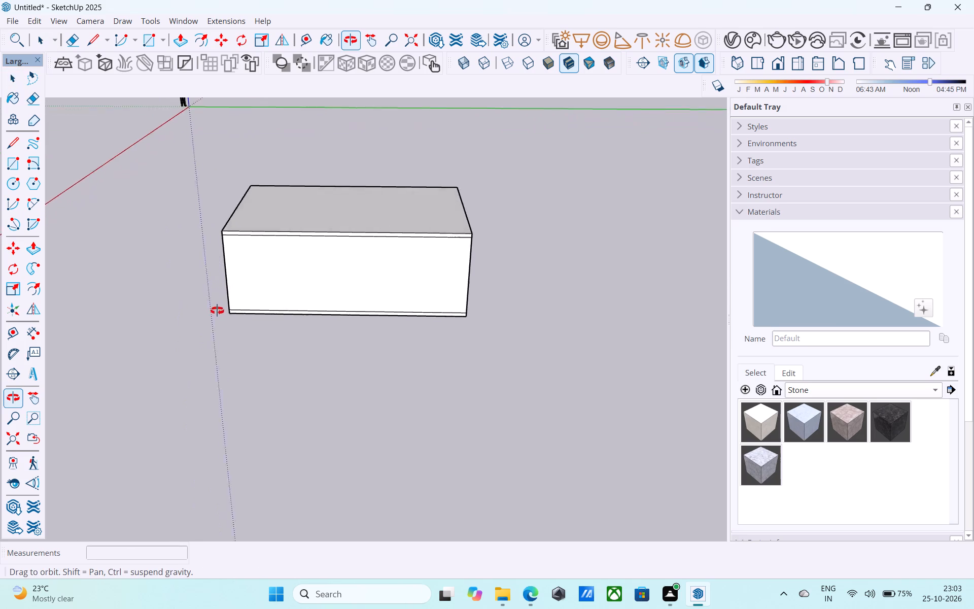
middle_drag(217, 311, 230, 319)
middle_drag(247, 247, 251, 343)
middle_drag(264, 249, 402, 229)
Open the building group and copy the roof's short top edge 10' along the long side.
double_click(249, 296)
scroll(234, 307, up, 7)
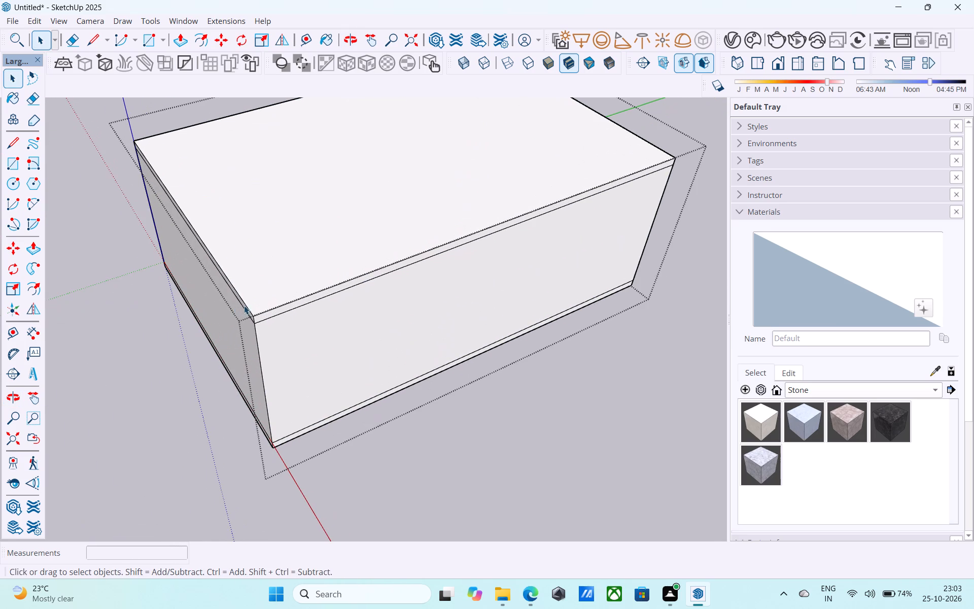
click(247, 306)
key(m)
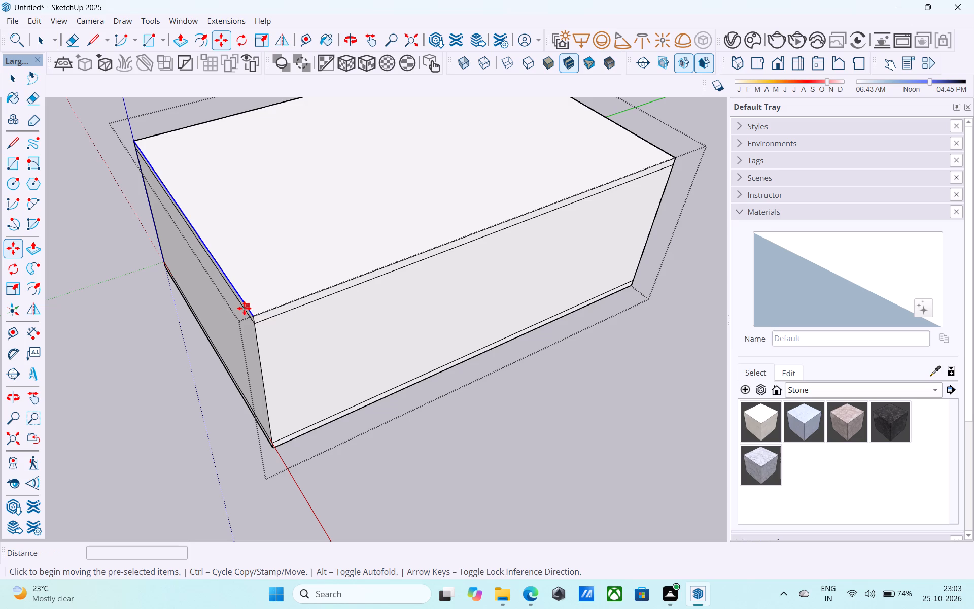
click(250, 314)
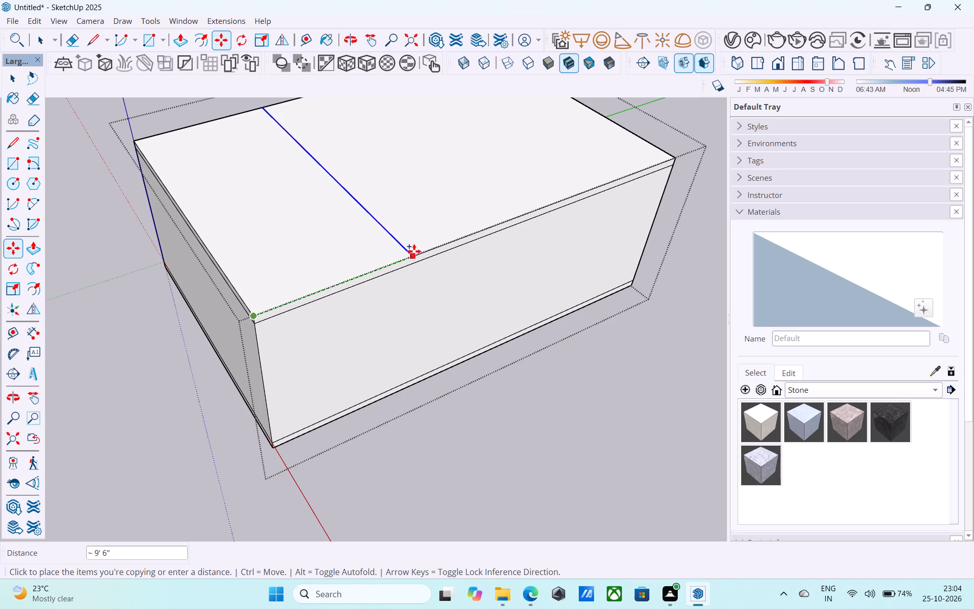
text(10')
key(Return)
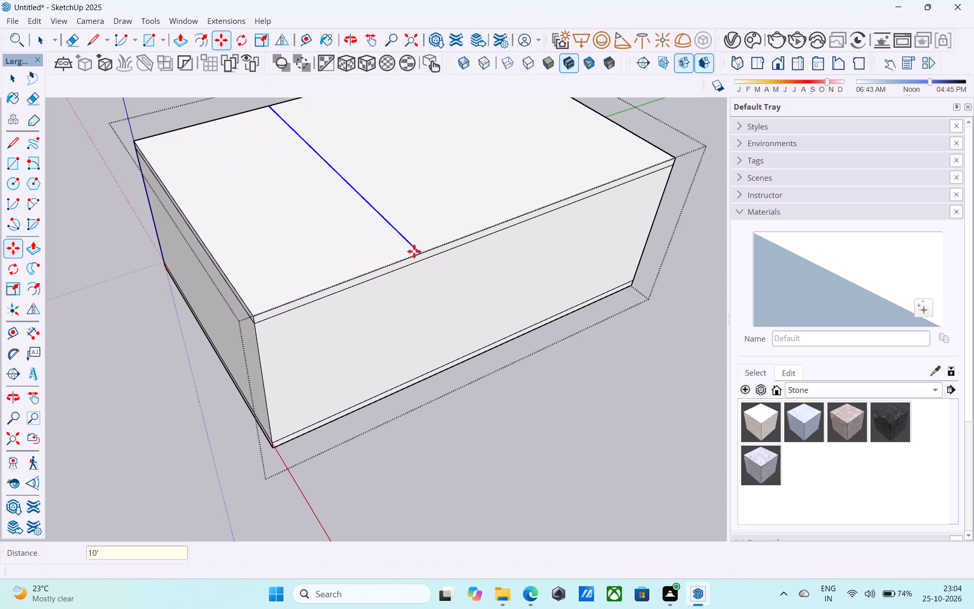
Draw a 10' 6" vertical line from the copied edge's end down the long wall to the top of the base slab.
key(l)
scroll(427, 255, up, 8)
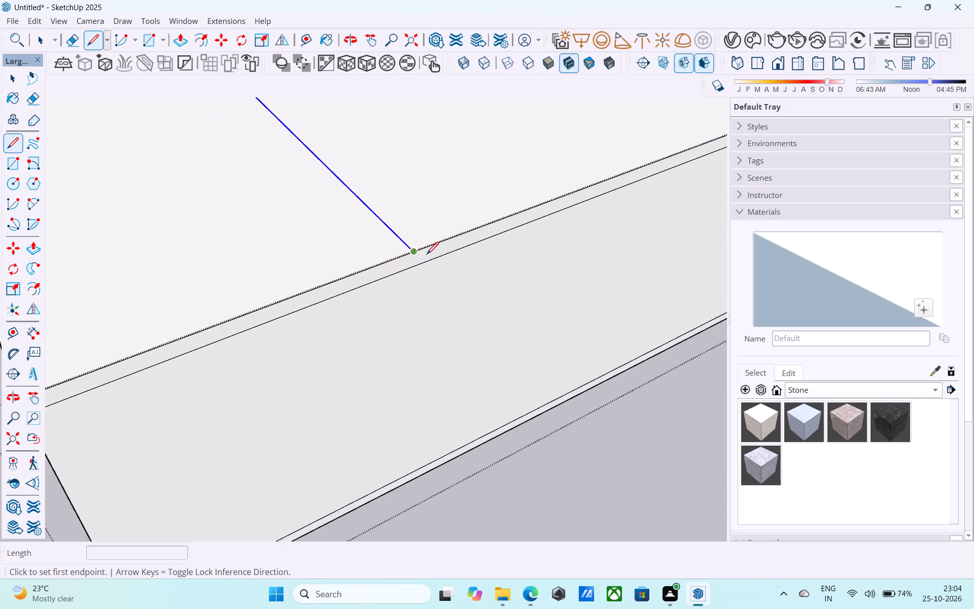
click(410, 253)
scroll(412, 267, down, 4)
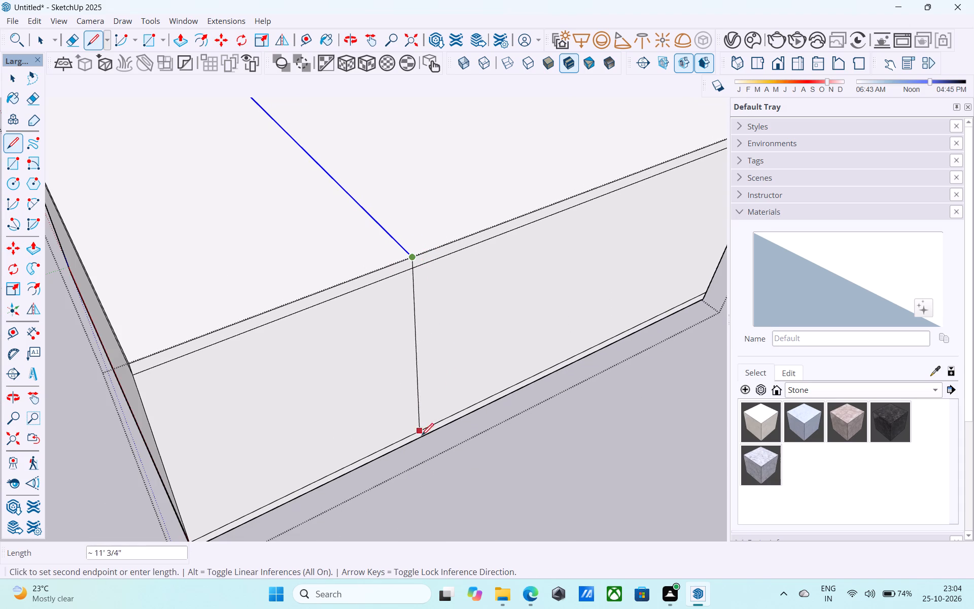
click(401, 442)
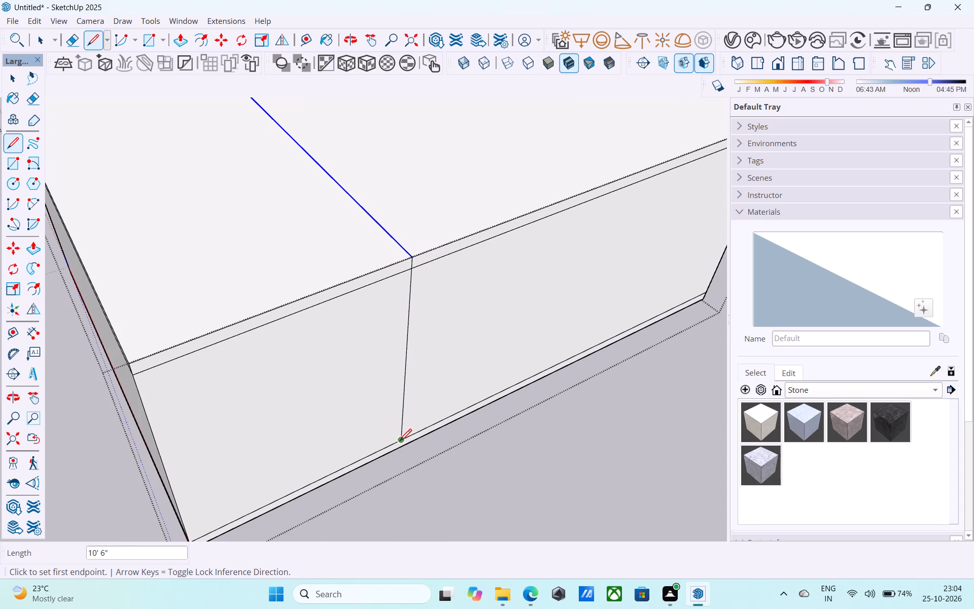
scroll(404, 407, down, 6)
middle_drag(404, 407, 235, 355)
scroll(378, 346, up, 6)
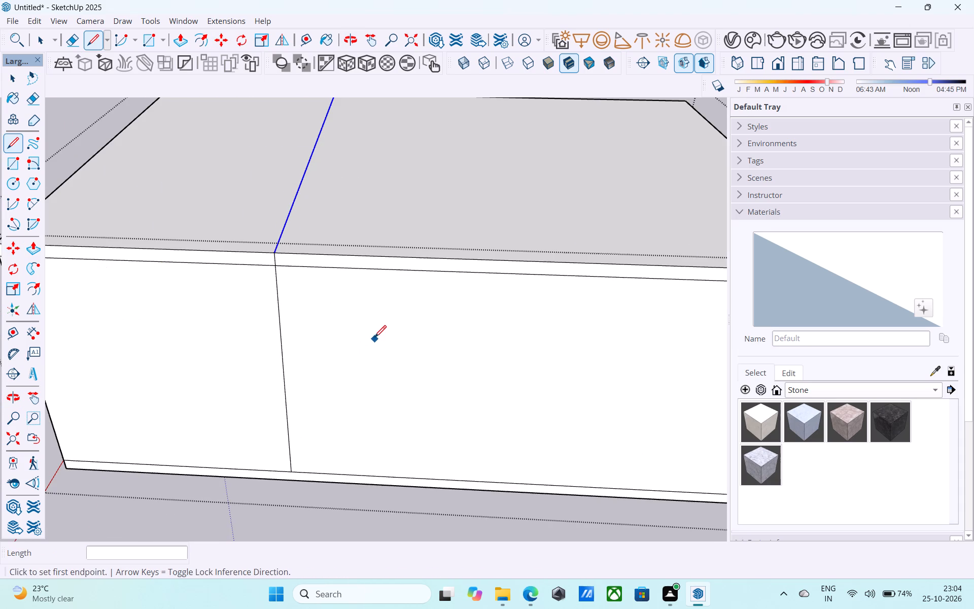
key(space)
Inspect the dividing lines on the roof and long wall from several angles.
scroll(378, 343, down, 5)
middle_drag(427, 332, 277, 356)
scroll(316, 369, down, 4)
middle_click(316, 369)
middle_drag(324, 363, 355, 341)
middle_drag(355, 341, 367, 350)
middle_click(367, 350)
middle_drag(376, 356, 385, 317)
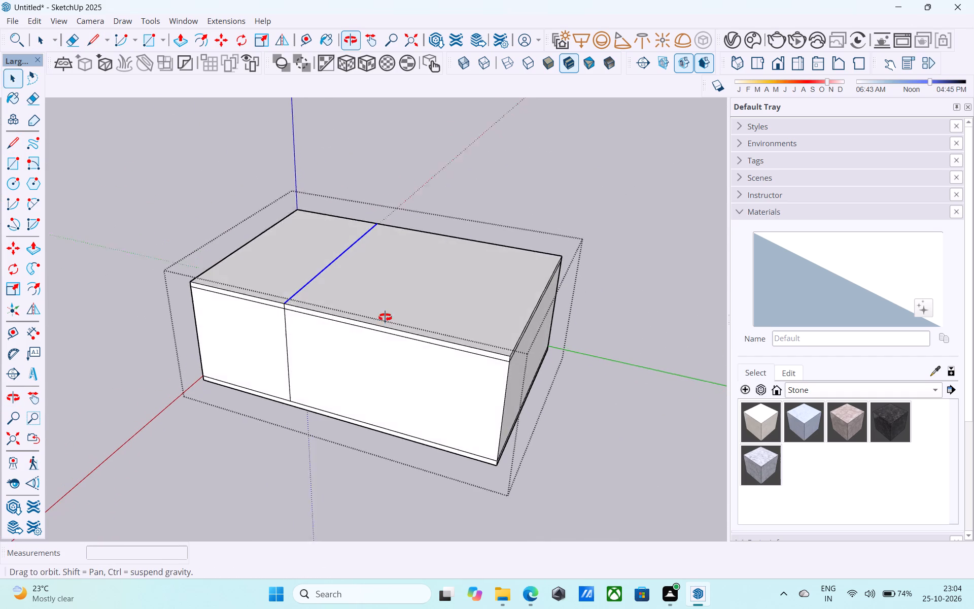
middle_drag(385, 317, 386, 317)
middle_drag(386, 317, 387, 279)
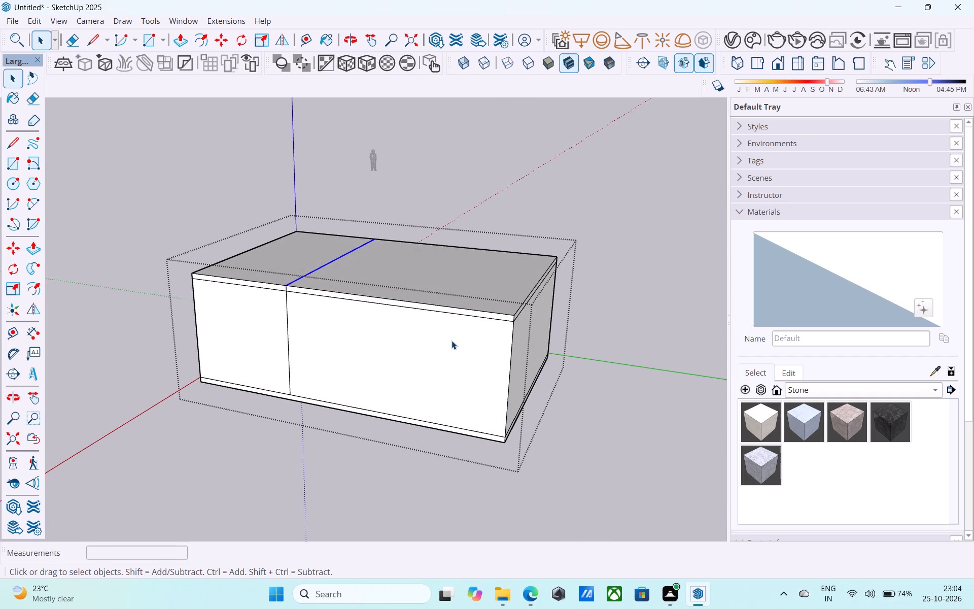
middle_drag(458, 353, 493, 384)
middle_drag(416, 381, 525, 380)
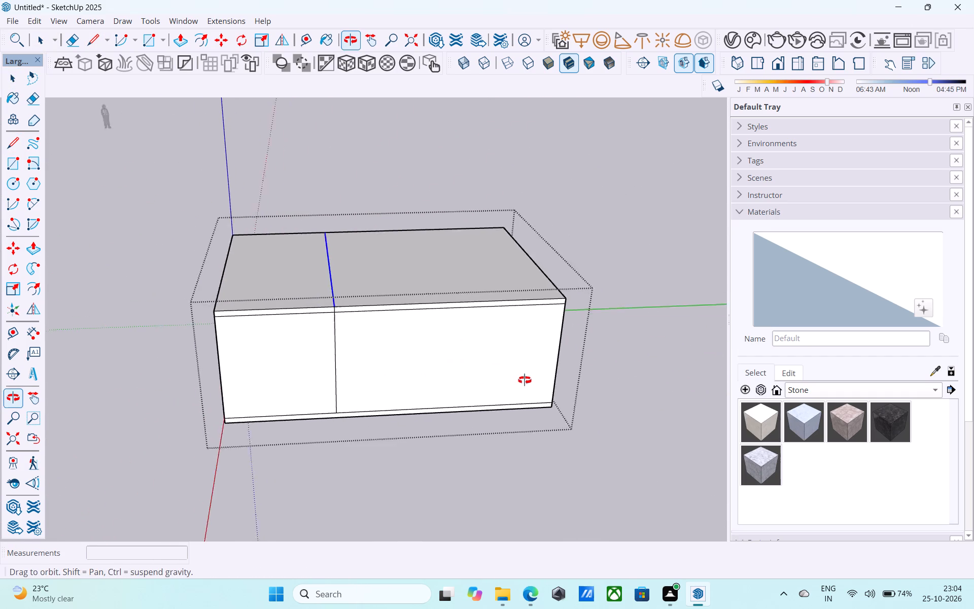
Copy the roof's dividing line 14' farther along the long side.
middle_drag(525, 380, 532, 385)
scroll(357, 328, up, 2)
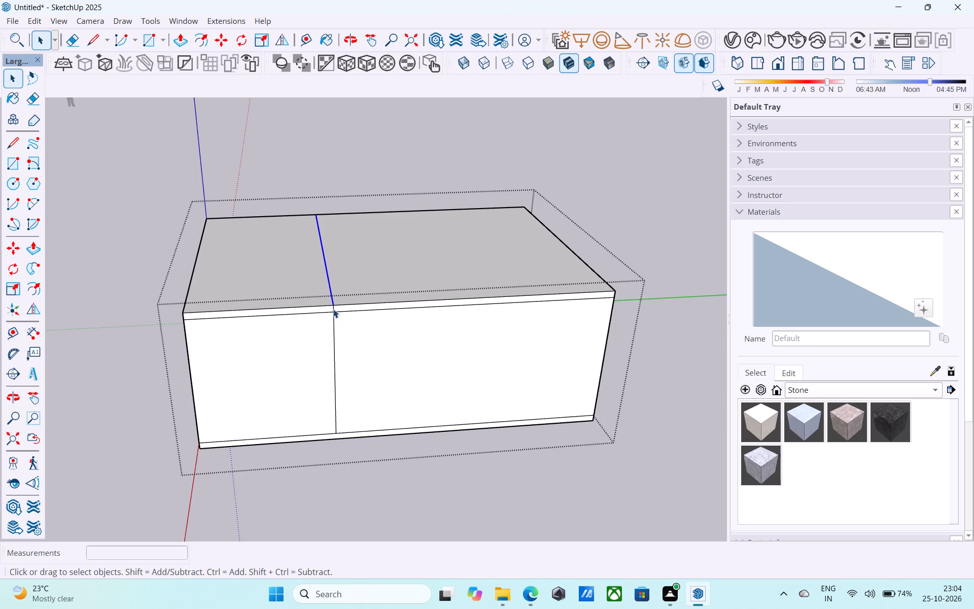
key(m)
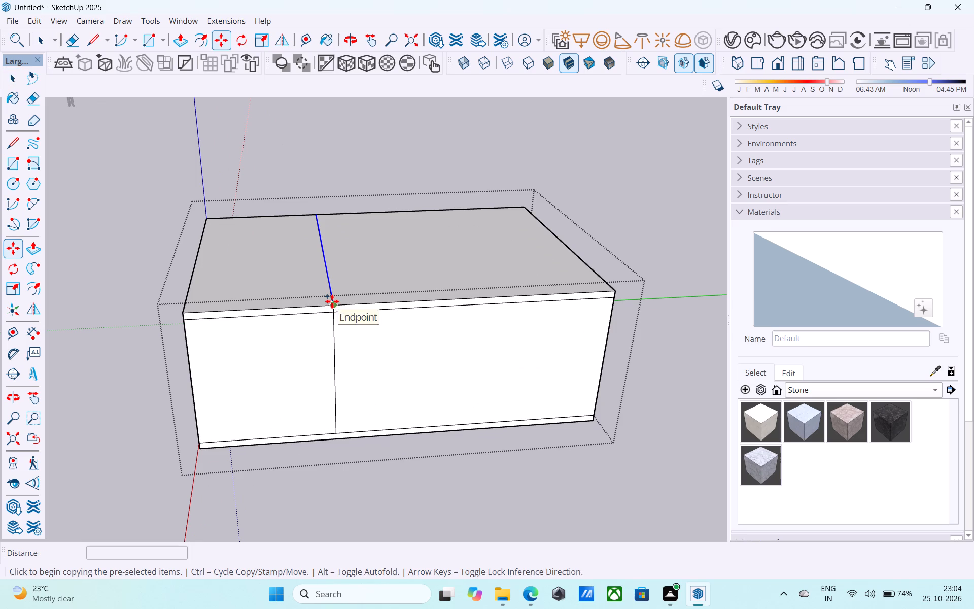
click(332, 301)
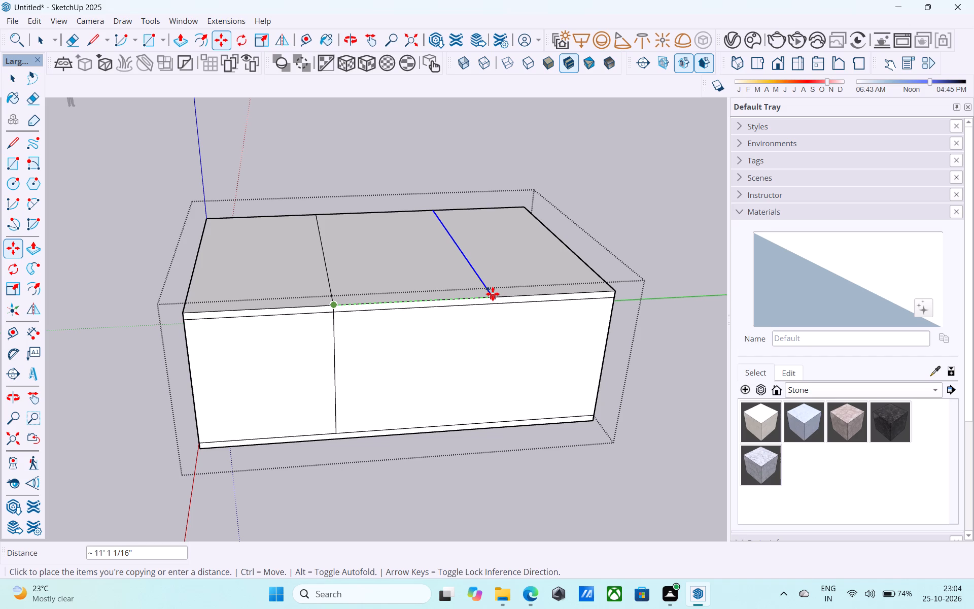
text(14')
key(Return)
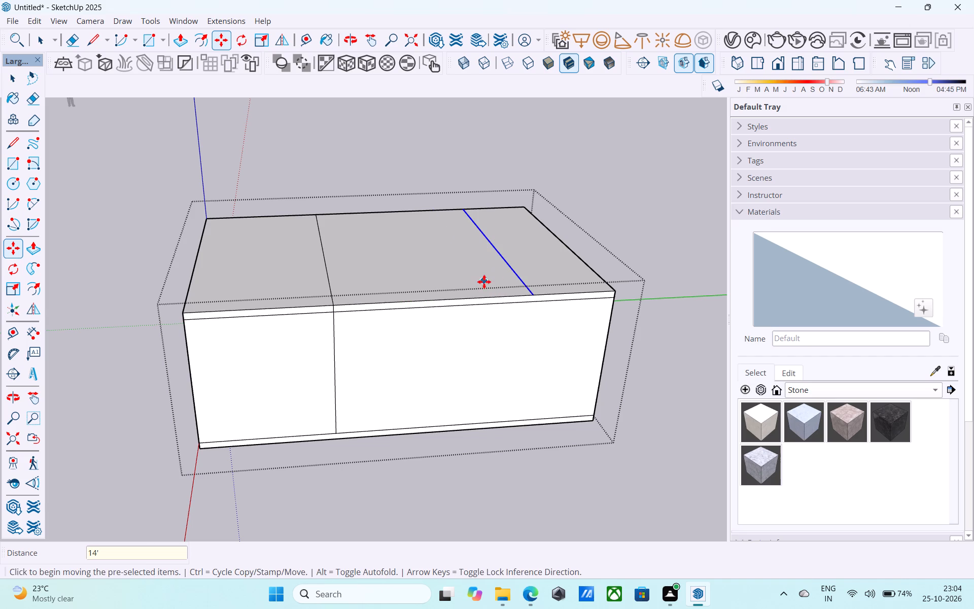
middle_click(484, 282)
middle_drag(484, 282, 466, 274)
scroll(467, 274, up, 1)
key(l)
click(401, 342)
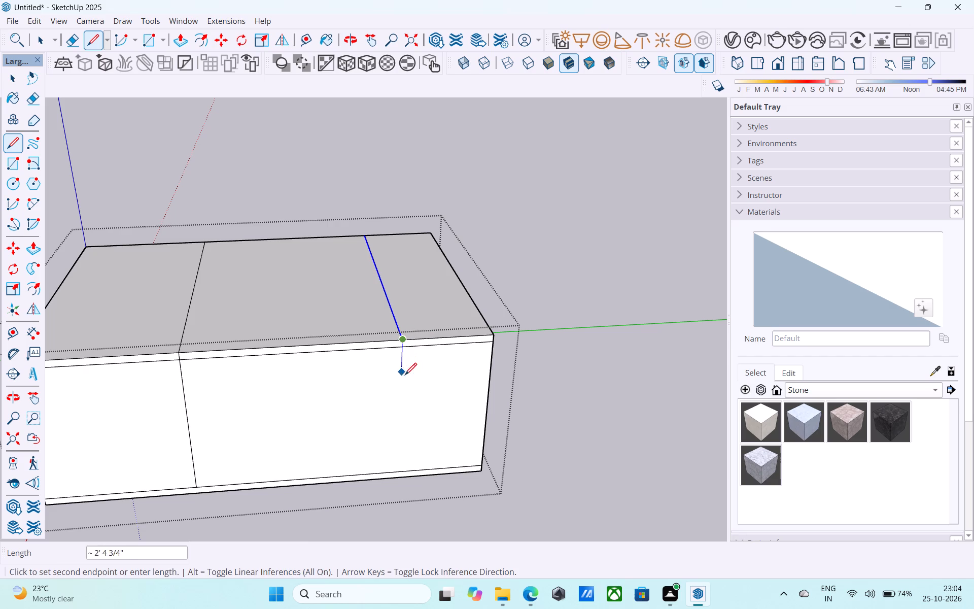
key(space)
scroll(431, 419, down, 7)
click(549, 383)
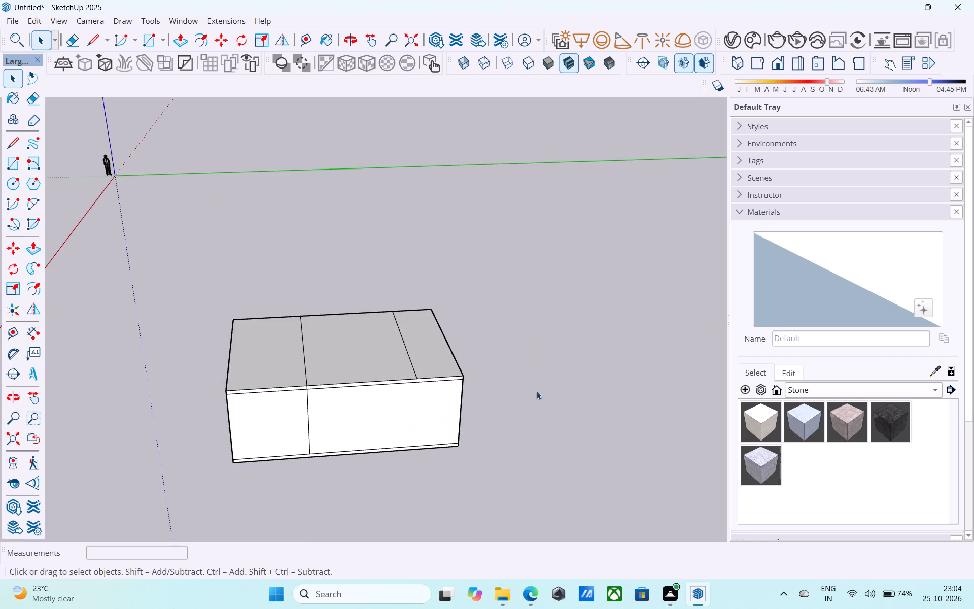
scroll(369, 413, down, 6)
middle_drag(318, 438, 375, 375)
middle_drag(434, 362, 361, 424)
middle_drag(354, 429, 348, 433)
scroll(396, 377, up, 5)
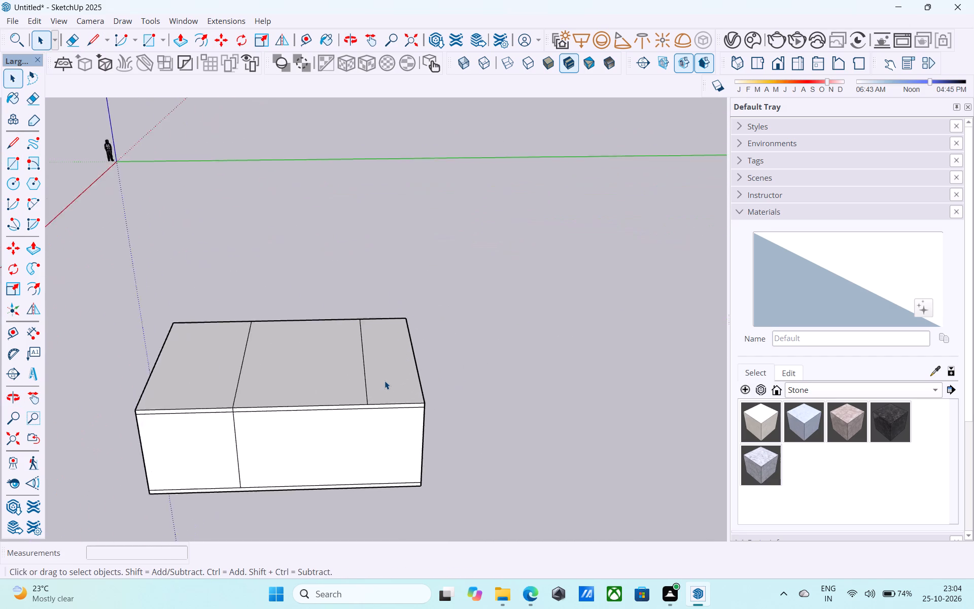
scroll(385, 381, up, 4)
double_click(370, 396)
Draw a vertical line from the copied roof line's end down the long wall to the base slab's bottom edge.
scroll(370, 398, up, 5)
key(l)
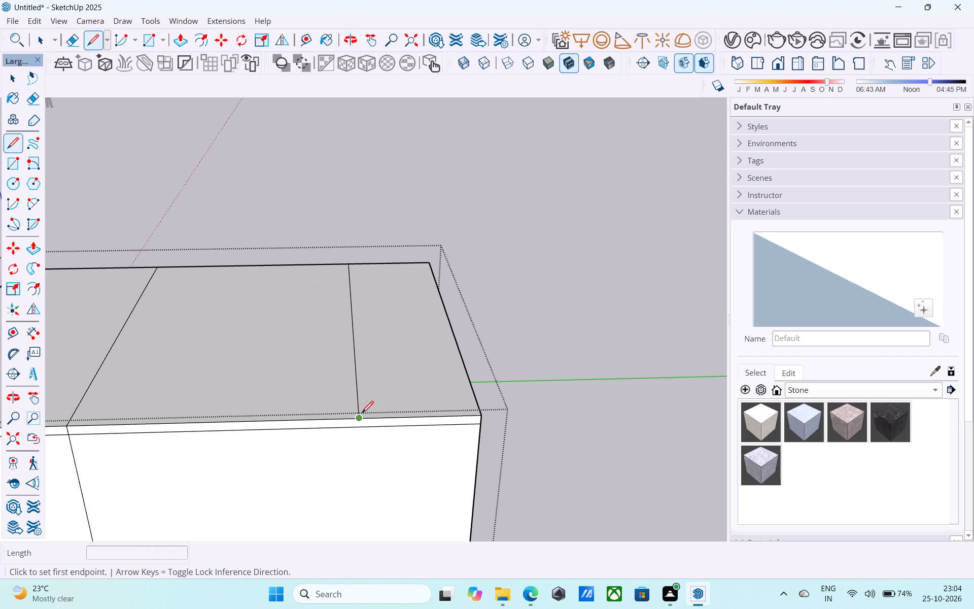
click(362, 414)
scroll(360, 432, up, 5)
click(360, 425)
scroll(361, 421, down, 5)
click(361, 421)
scroll(400, 343, down, 11)
scroll(378, 431, up, 11)
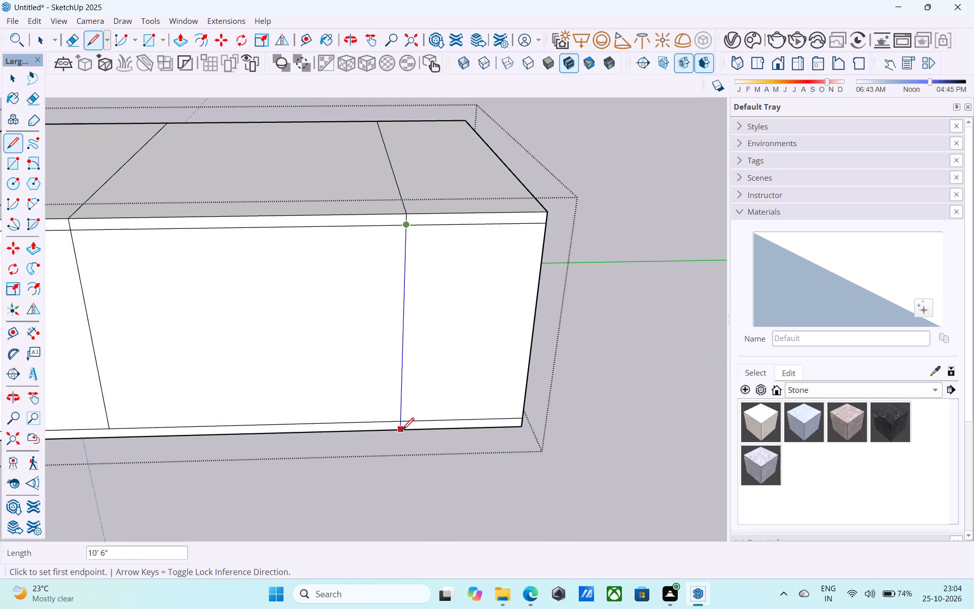
click(402, 431)
key(space)
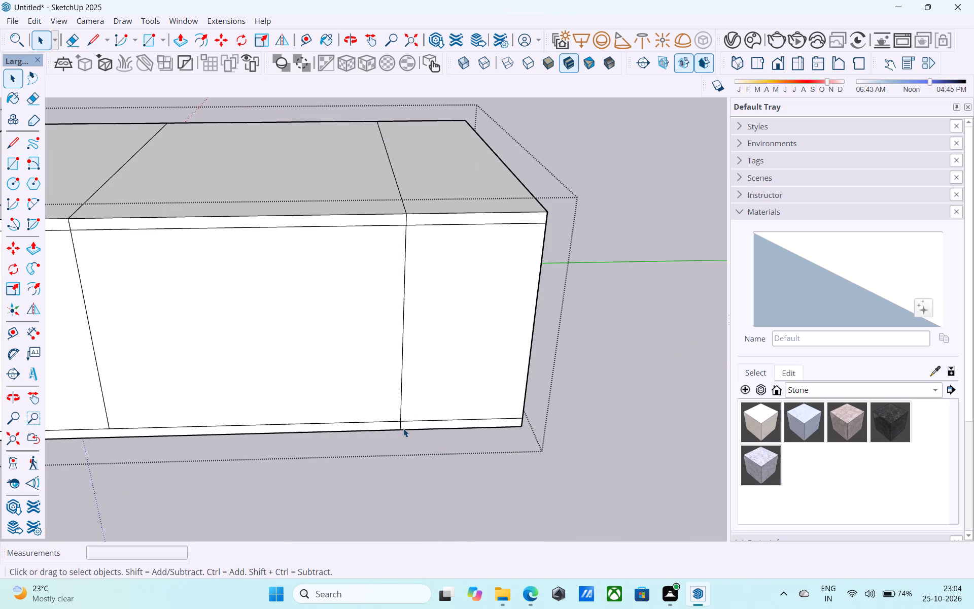
Push the roof slab's edge face beyond the new dividing line through to the far side, cutting away that end of the roof.
scroll(403, 428, down, 2)
key(l)
scroll(403, 427, down, 12)
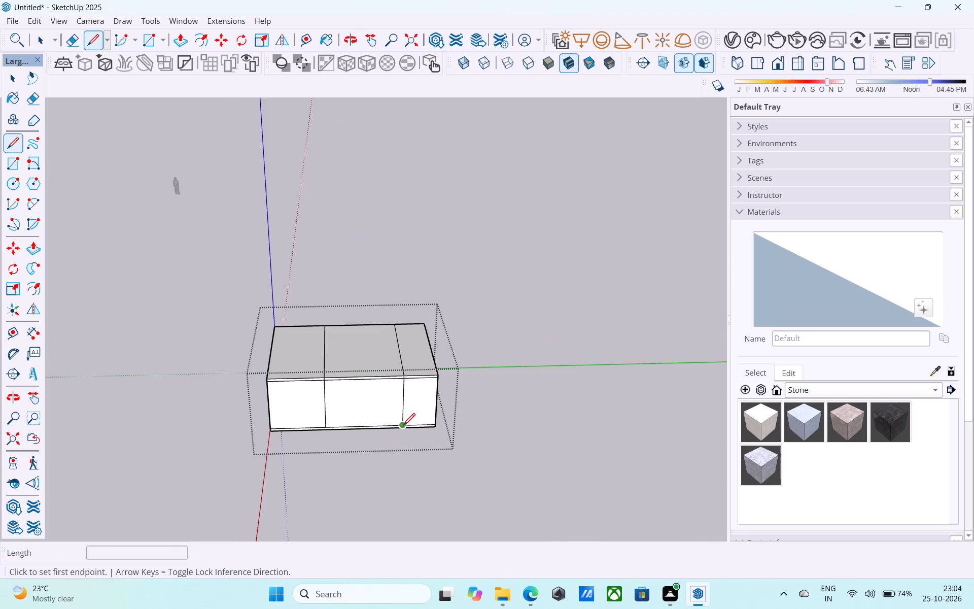
middle_drag(403, 426, 344, 420)
middle_drag(332, 420, 324, 420)
middle_drag(318, 420, 311, 420)
key(space)
scroll(382, 398, up, 4)
click(393, 399)
scroll(437, 333, up, 2)
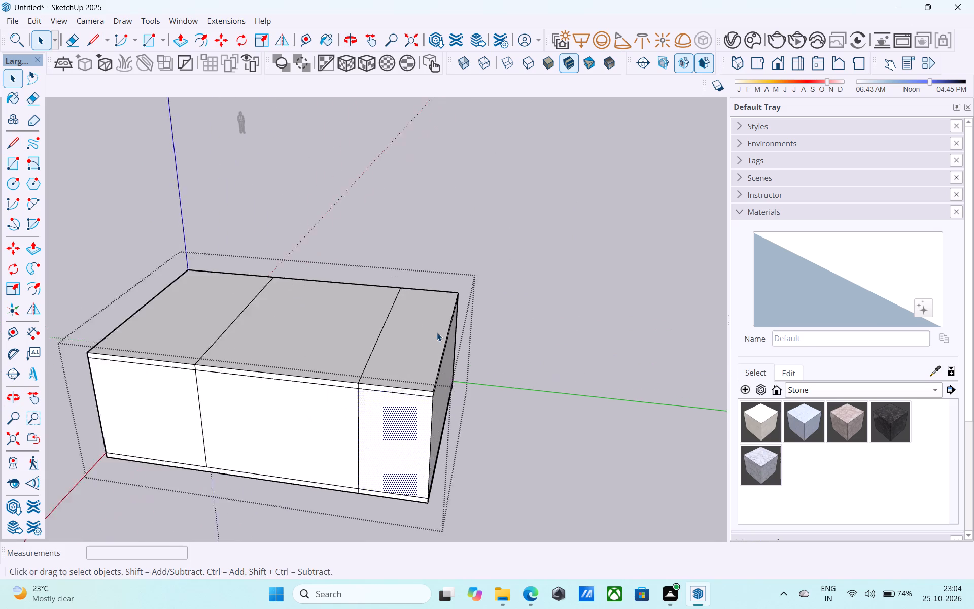
scroll(437, 332, up, 7)
scroll(406, 402, up, 3)
click(390, 420)
key(p)
click(390, 420)
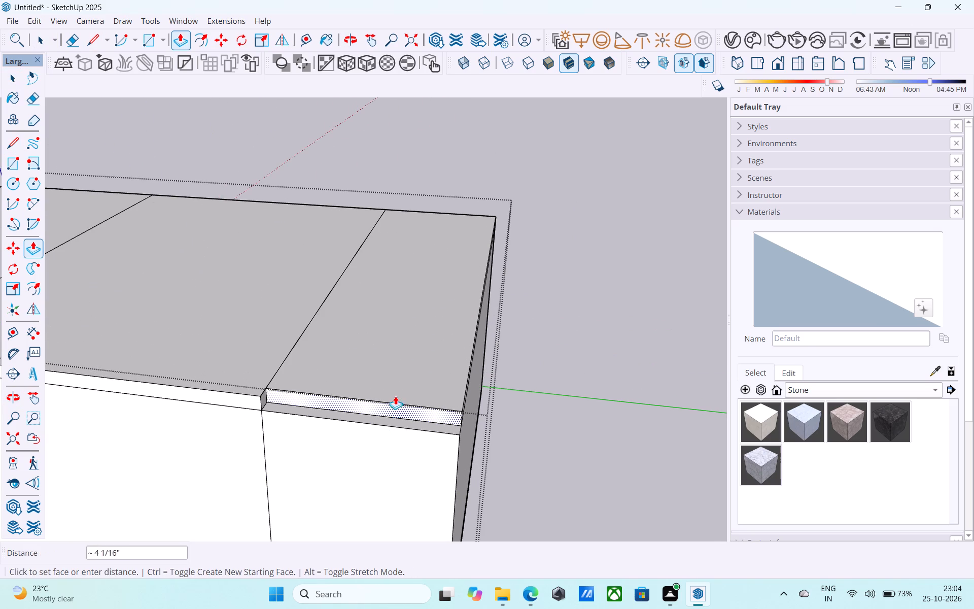
click(461, 209)
key(space)
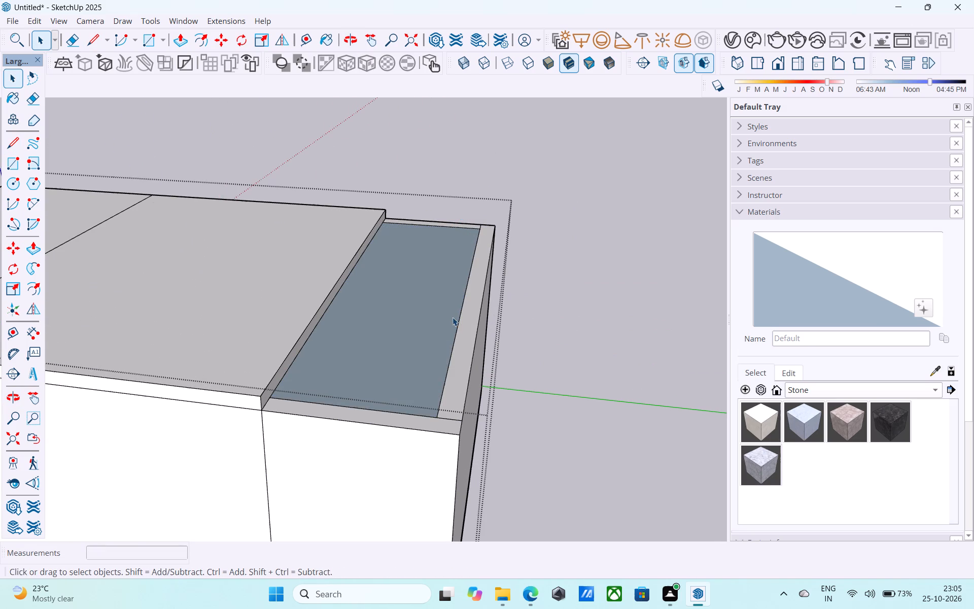
Delete the leftover face covering the room below the cut-away roof section.
click(453, 317)
key(Delete)
scroll(449, 319, down, 5)
middle_drag(449, 319, 444, 331)
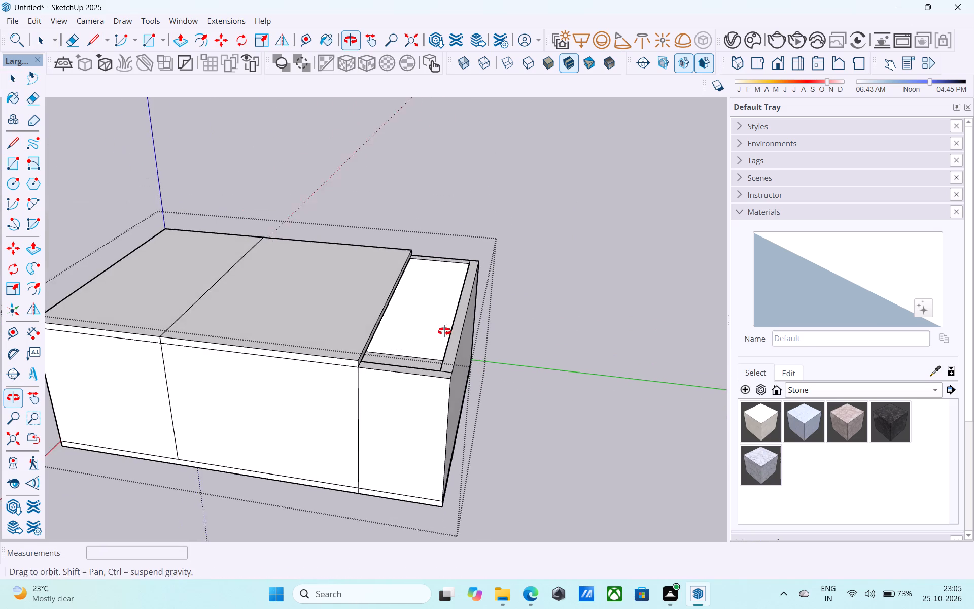
middle_drag(444, 331, 438, 346)
middle_click(438, 346)
Push the end bay's near long wall section down 10' to the base slab, and level the short end wall with it.
scroll(401, 397, up, 3)
click(396, 380)
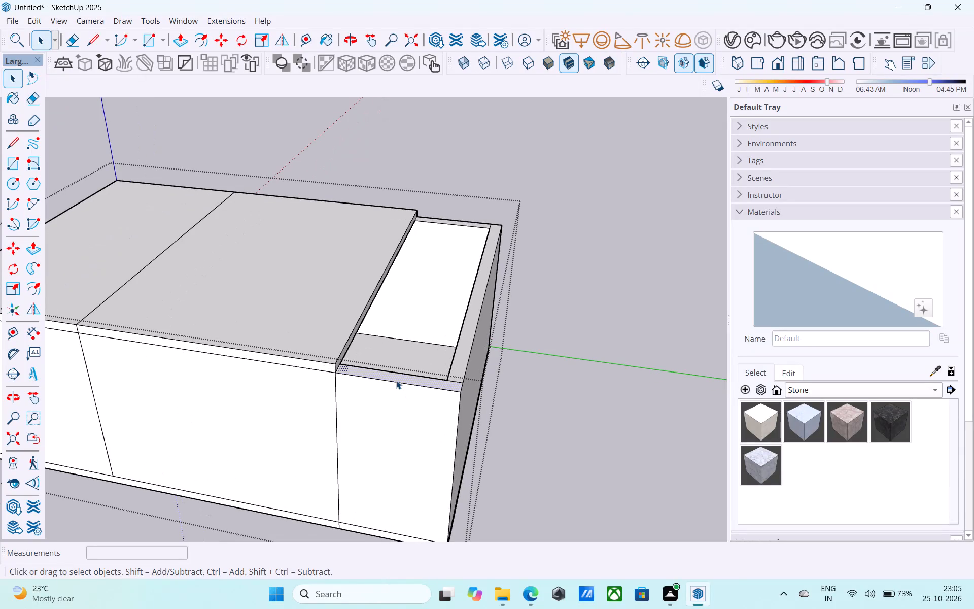
key(p)
click(396, 380)
scroll(397, 380, down, 5)
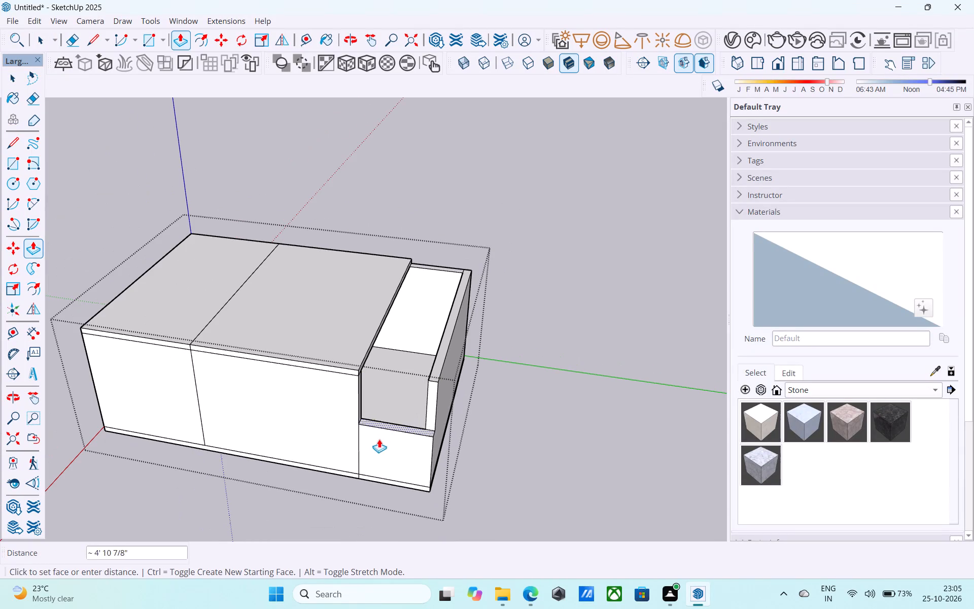
click(372, 485)
middle_drag(392, 436, 427, 437)
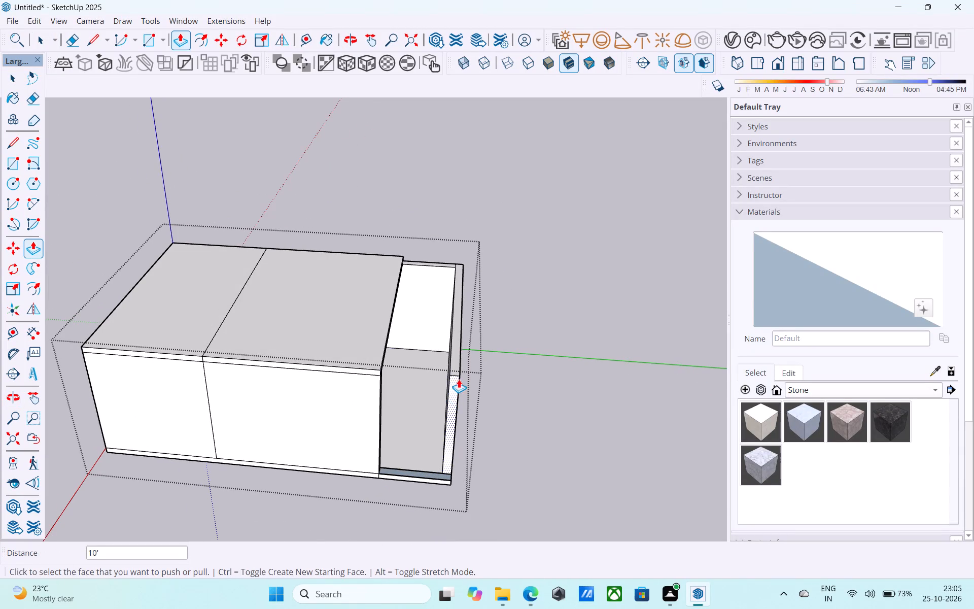
click(456, 367)
click(426, 481)
Push the remaining far long wall section of the end bay down to the top of the base slab.
middle_drag(437, 262, 421, 287)
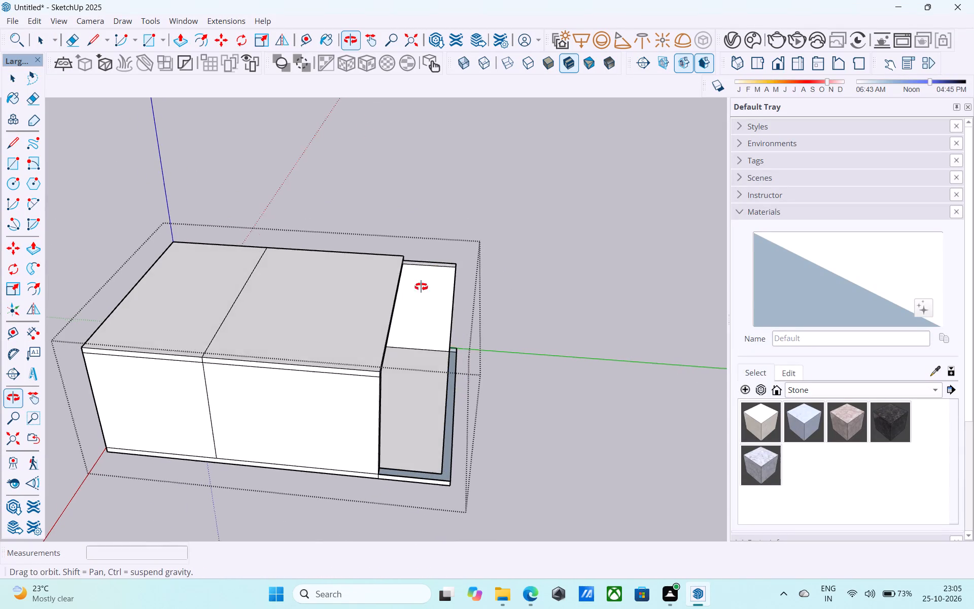
middle_drag(421, 287, 384, 344)
scroll(416, 292, up, 4)
click(449, 243)
click(456, 243)
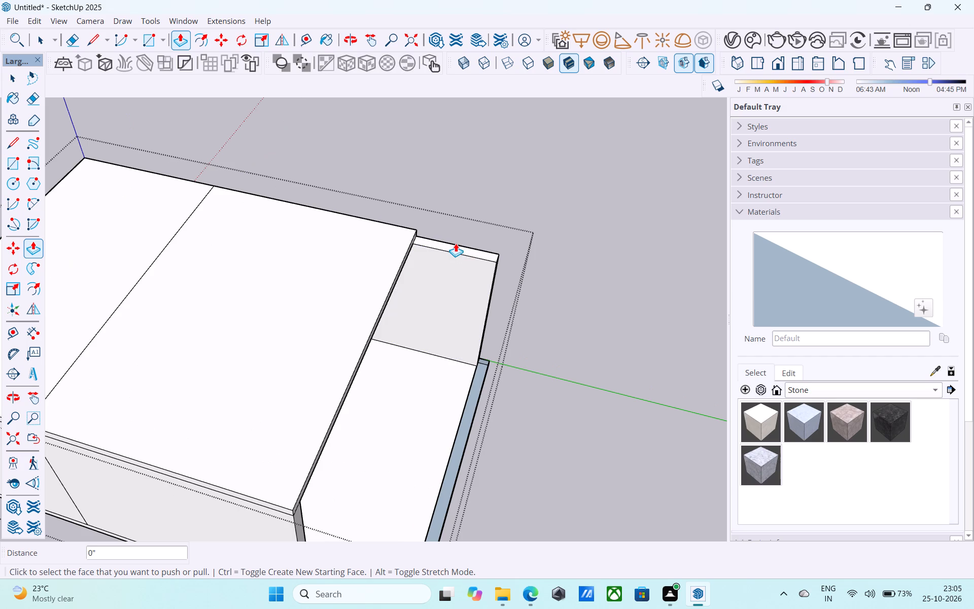
click(456, 247)
click(429, 415)
scroll(507, 282, down, 5)
Pull the cut end of the far long wall out 6" beyond the roof edge.
middle_drag(501, 323, 372, 184)
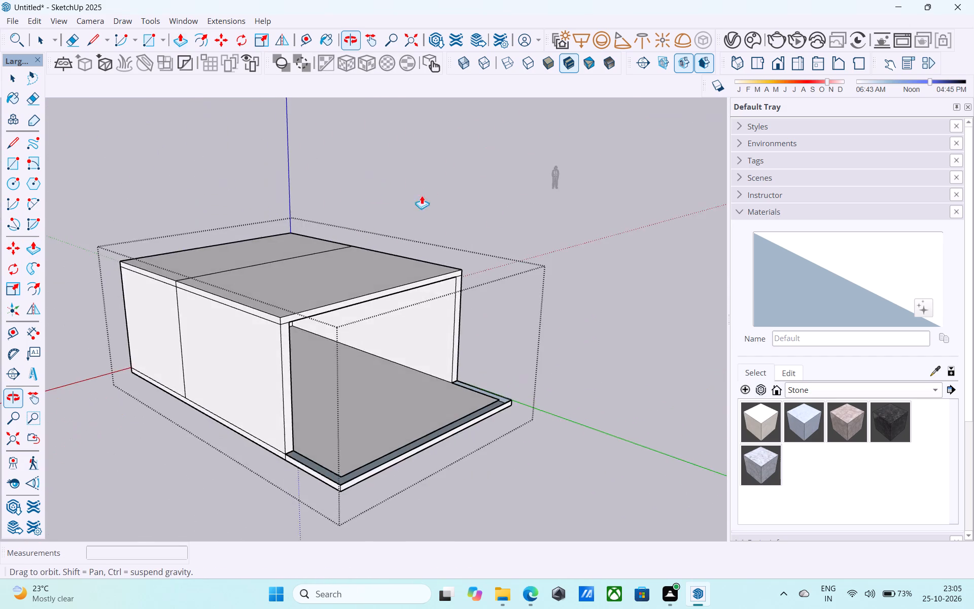
scroll(572, 192, down, 4)
middle_drag(588, 206, 455, 204)
scroll(480, 300, up, 4)
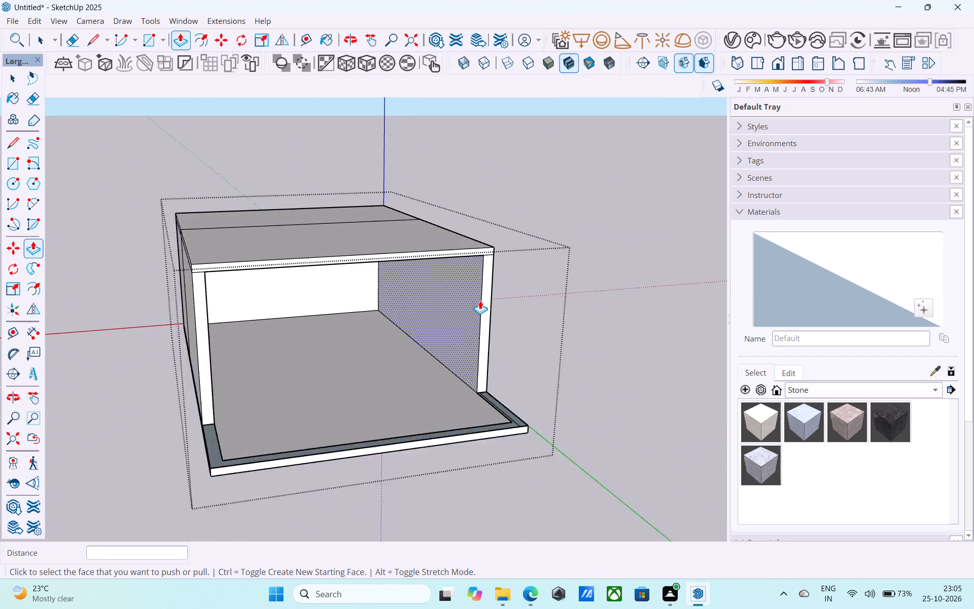
scroll(480, 300, up, 1)
click(484, 288)
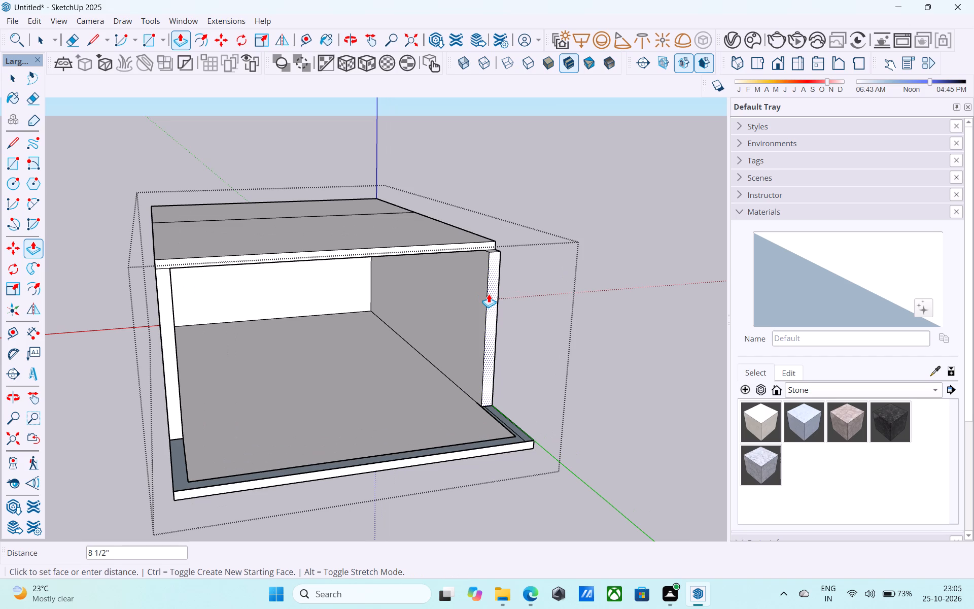
key(6)
key(shift+quotedbl)
key(Return)
Draw a vertical line on the extended wall's inner face from the roof slab's edge down to the floor.
middle_drag(485, 292, 609, 313)
key(space)
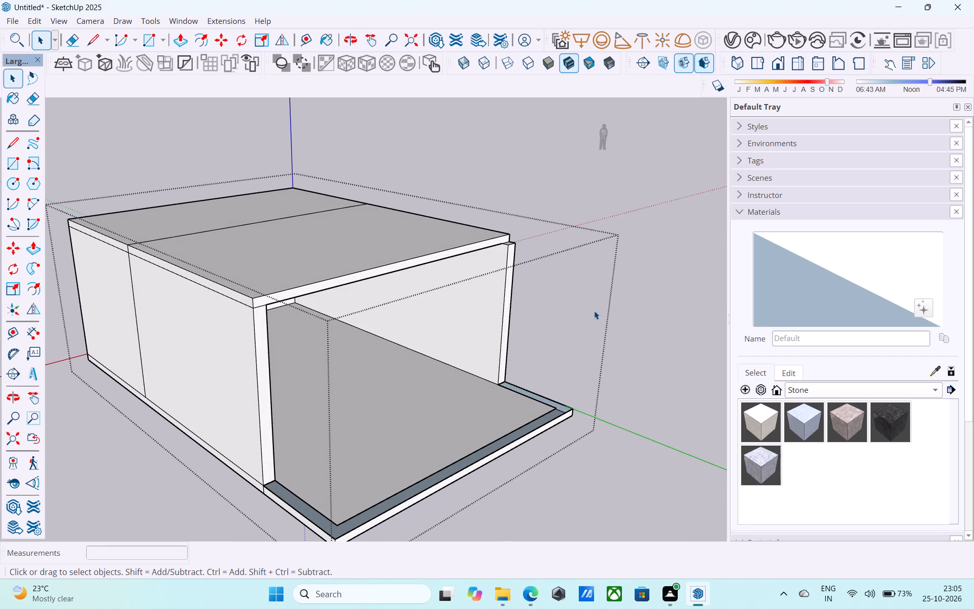
key(l)
scroll(552, 253, up, 12)
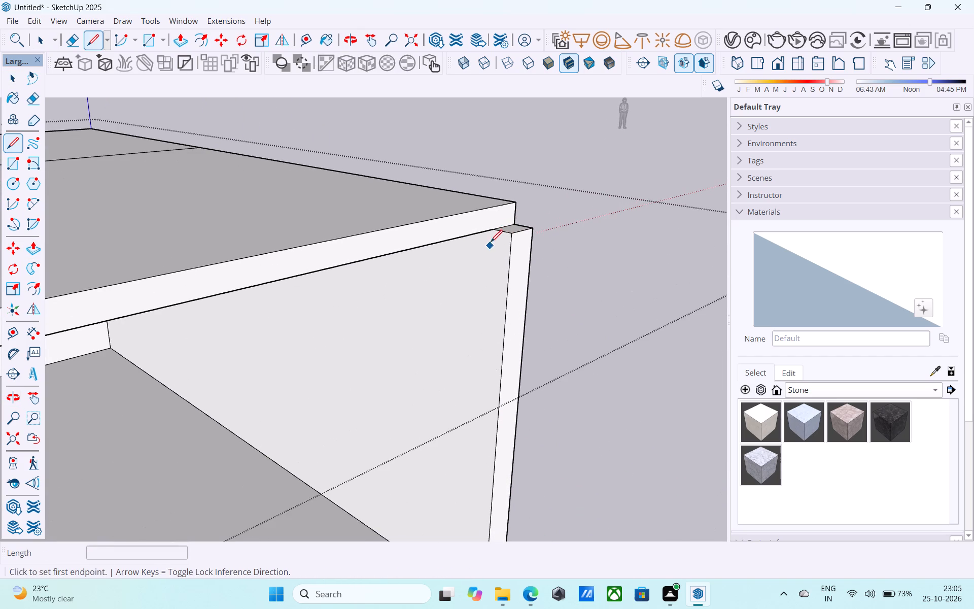
click(494, 230)
scroll(495, 218, down, 10)
scroll(490, 364, up, 6)
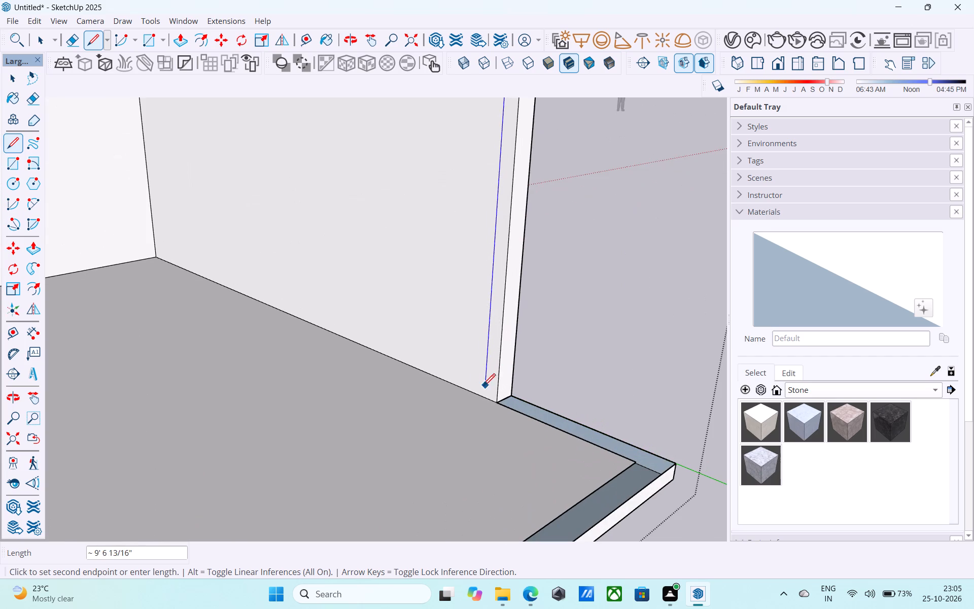
click(484, 401)
key(space)
Pull the narrow strip 18' 6" across the open end as a wall, and extend its end flush with the opposite long wall's outer face.
click(491, 374)
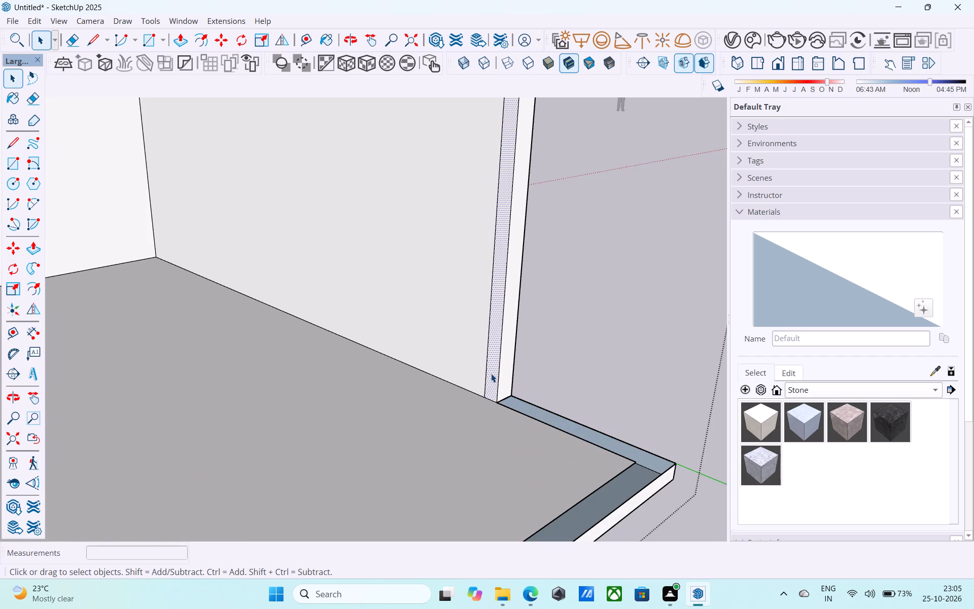
key(p)
click(491, 374)
scroll(492, 373, down, 17)
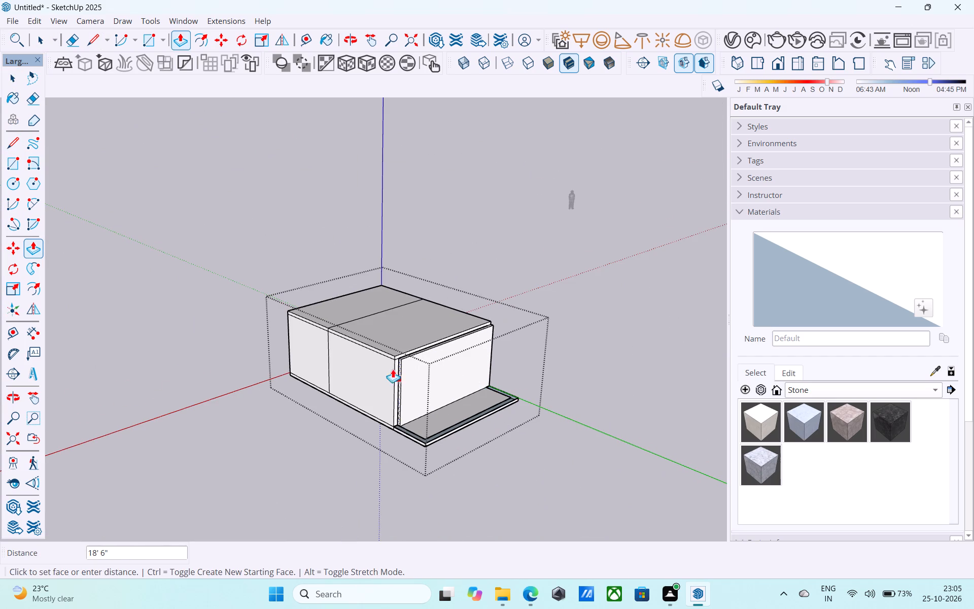
click(387, 360)
scroll(392, 367, up, 11)
click(409, 363)
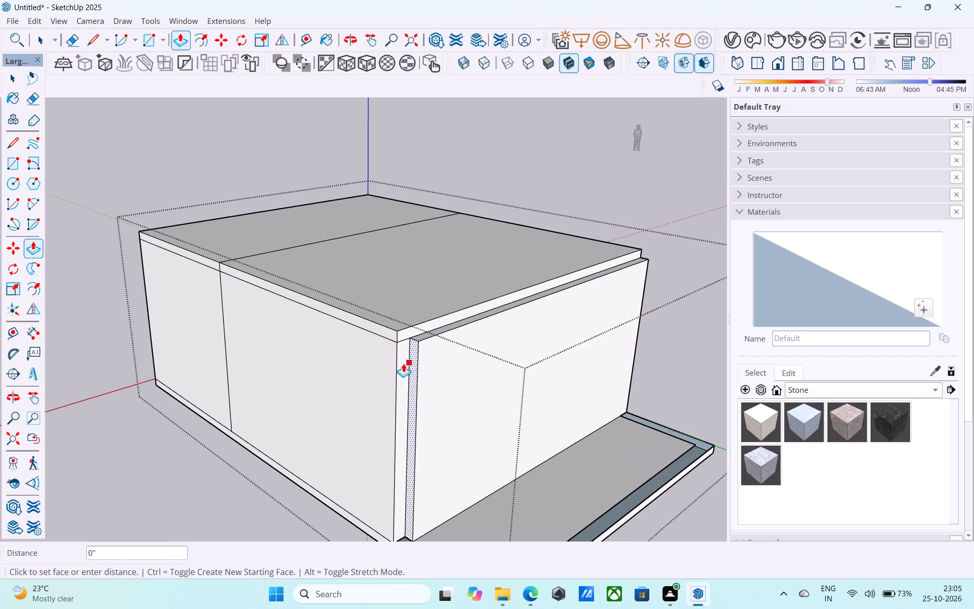
click(389, 348)
key(space)
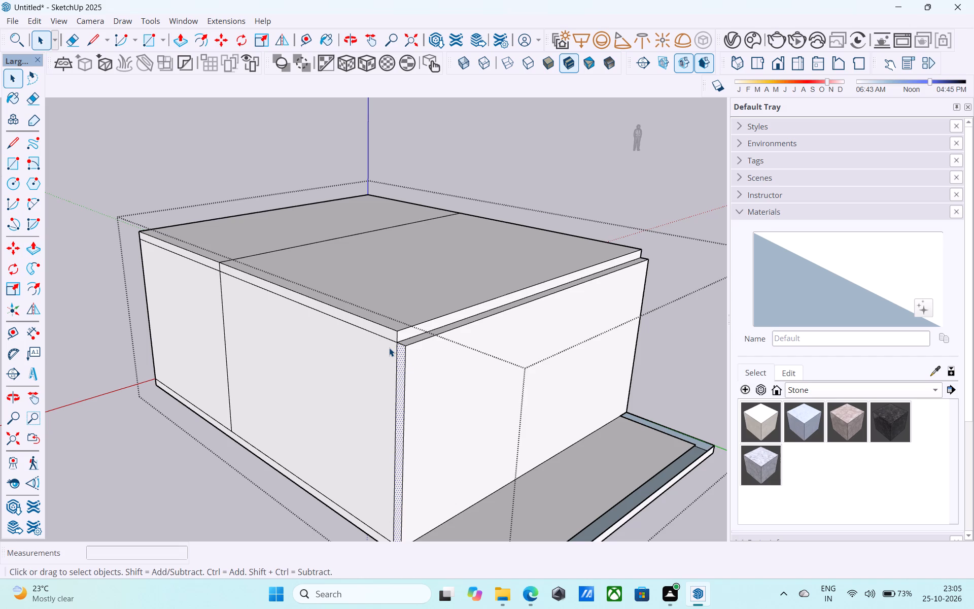
Pull the roof slab's short edge out 6" flush with the new end wall.
middle_drag(432, 319, 421, 299)
scroll(421, 299, up, 2)
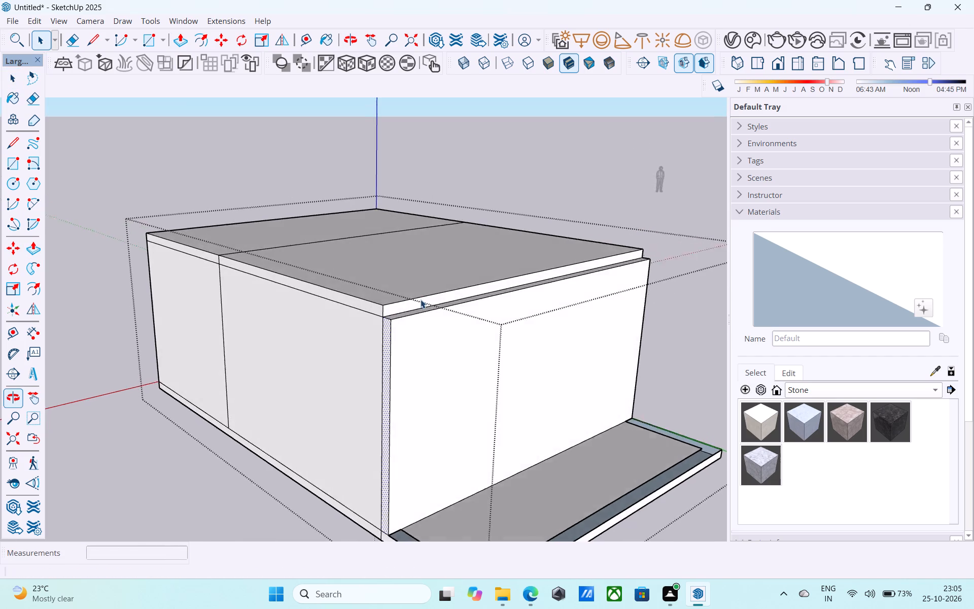
scroll(421, 299, up, 3)
click(419, 303)
key(p)
click(419, 303)
click(423, 339)
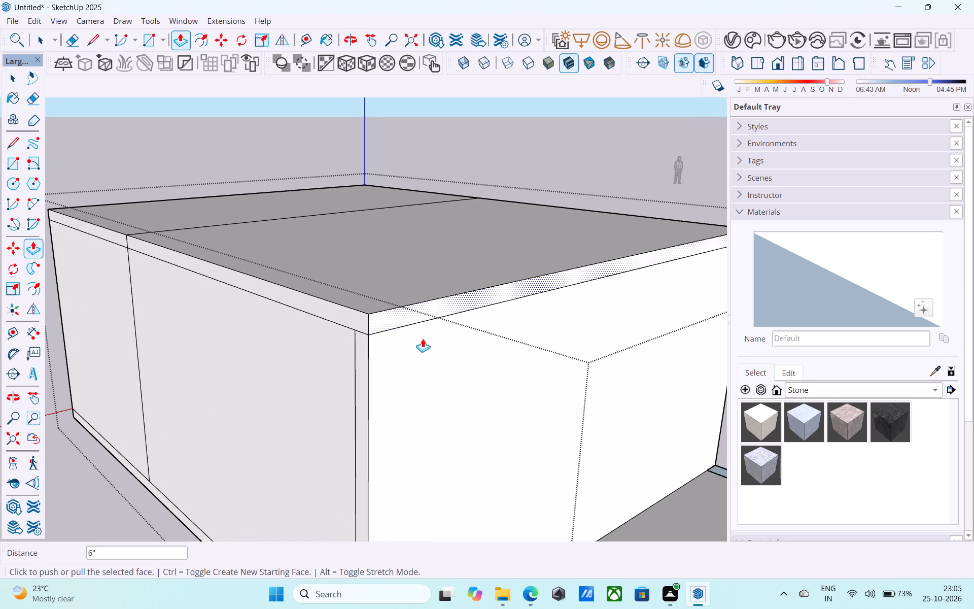
key(space)
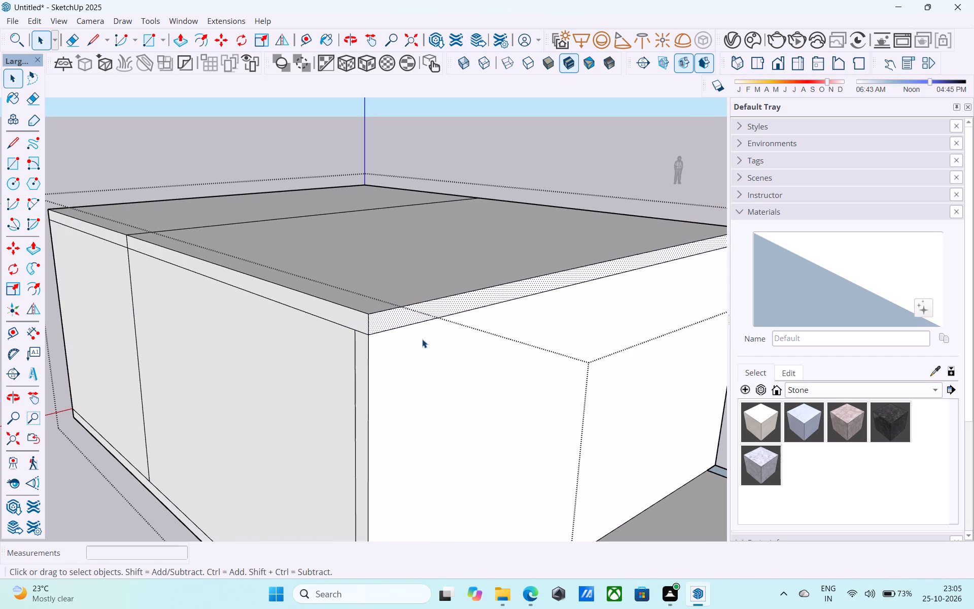
Inspect the new end wall, roof edge and exposed base slab from several sides.
scroll(422, 339, down, 7)
middle_drag(513, 315, 277, 309)
middle_click(273, 310)
middle_drag(278, 312, 651, 320)
scroll(509, 290, down, 4)
middle_drag(502, 311, 502, 315)
middle_drag(502, 316, 512, 332)
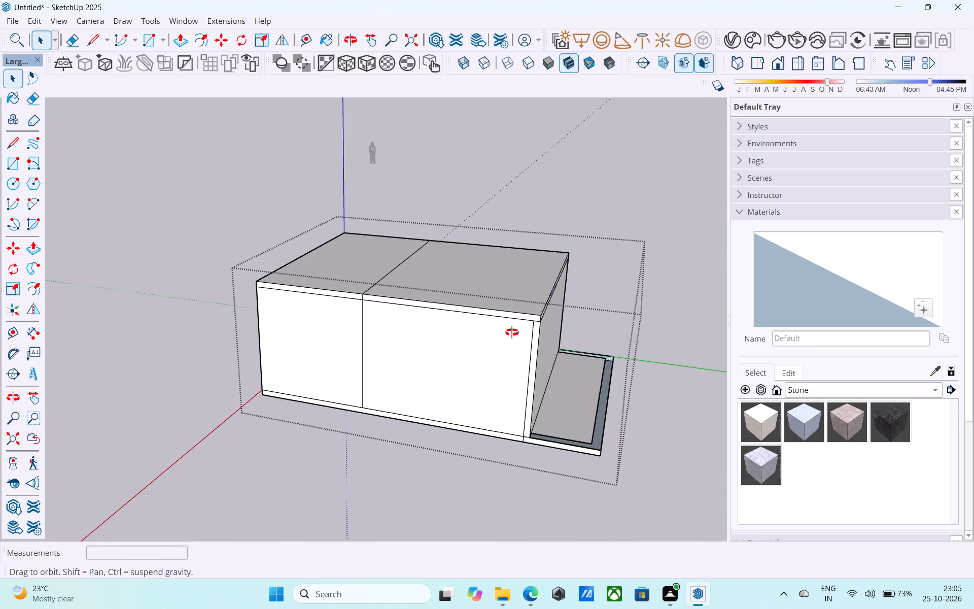
Erase the vertical seam line on the long wall beside the corner with the new end wall.
middle_drag(512, 332, 534, 320)
scroll(536, 323, up, 7)
key(e)
drag(548, 323, 541, 322)
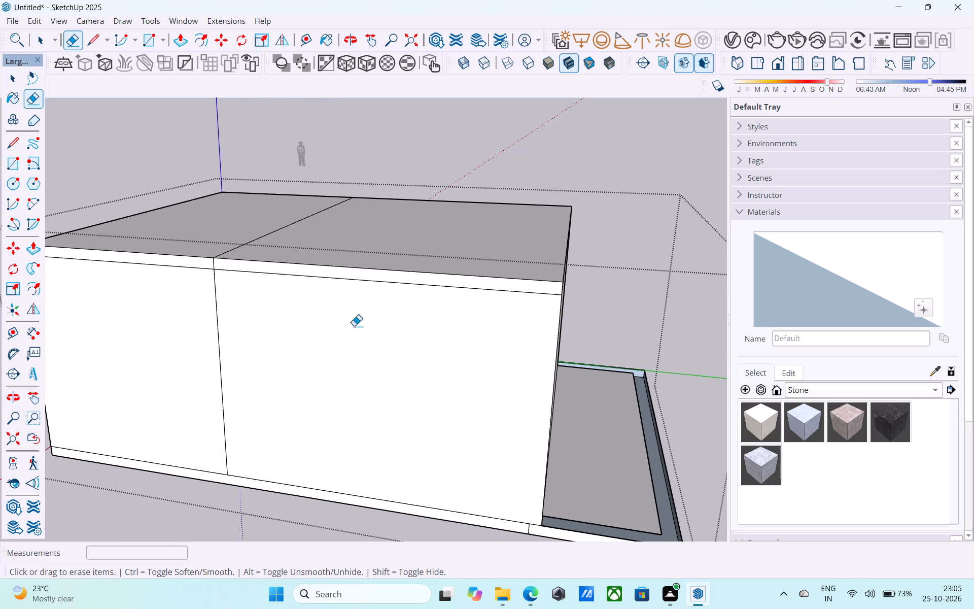
scroll(255, 311, up, 1)
scroll(418, 292, down, 7)
key(space)
Offset the outline of the long wall's bay next to the new end wall 6" inward.
middle_click(424, 291)
middle_drag(425, 293, 371, 293)
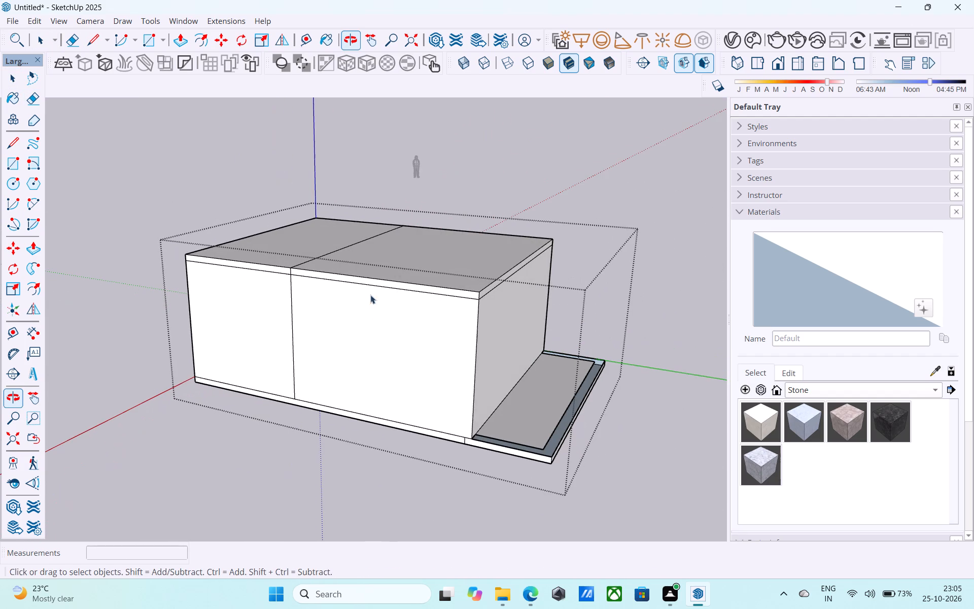
click(407, 349)
key(f)
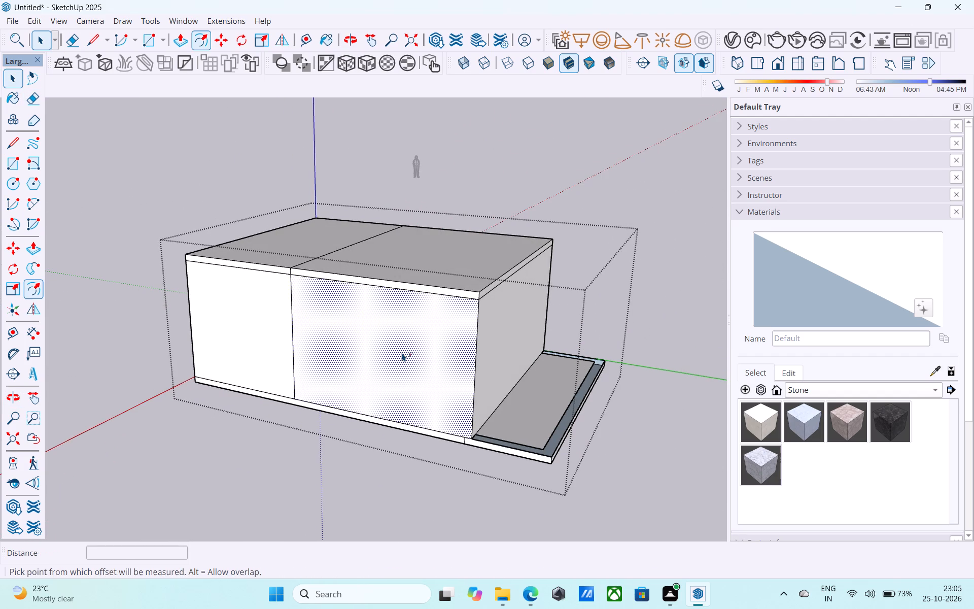
click(402, 353)
key(6)
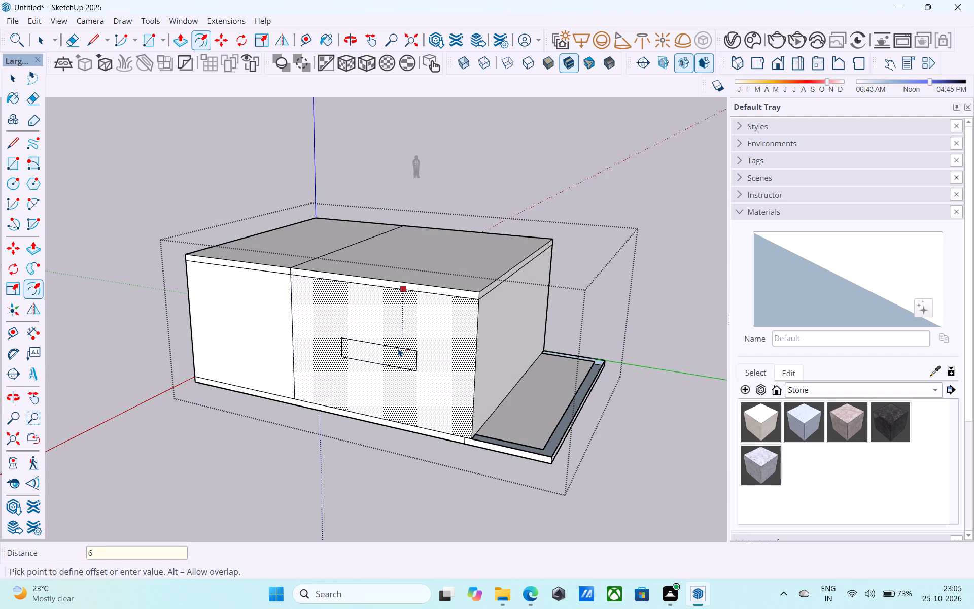
key(shift+quotedbl)
key(Return)
Push the inset panel 9" through the long wall to cut a large opening.
key(space)
click(398, 349)
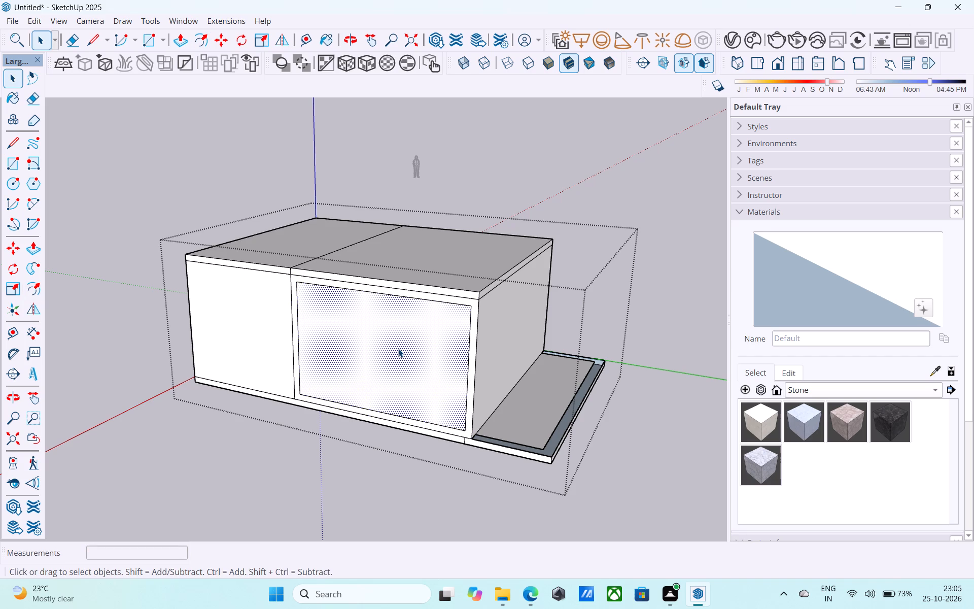
key(p)
click(398, 349)
scroll(400, 337, up, 2)
click(400, 337)
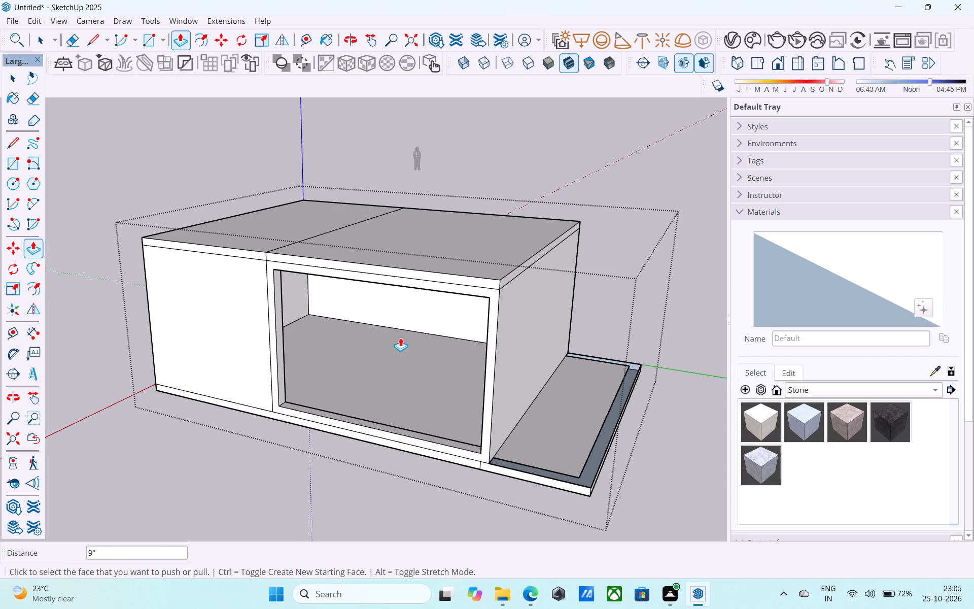
key(space)
Copy the vertical edge between the opening's jamb and the end wall 3' inward along the end wall's inner face.
middle_drag(400, 337, 657, 281)
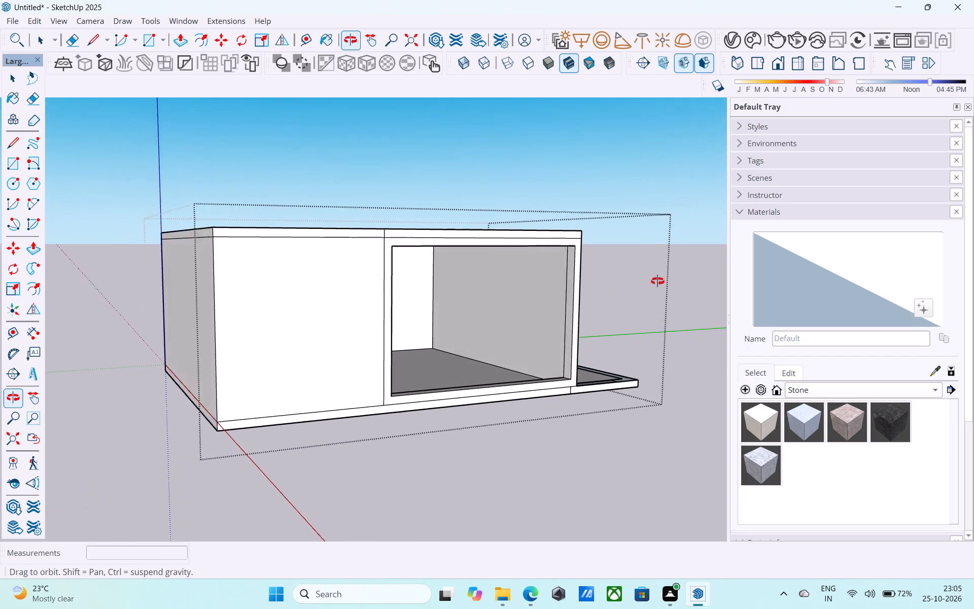
middle_drag(657, 281, 685, 288)
scroll(556, 367, up, 3)
click(558, 367)
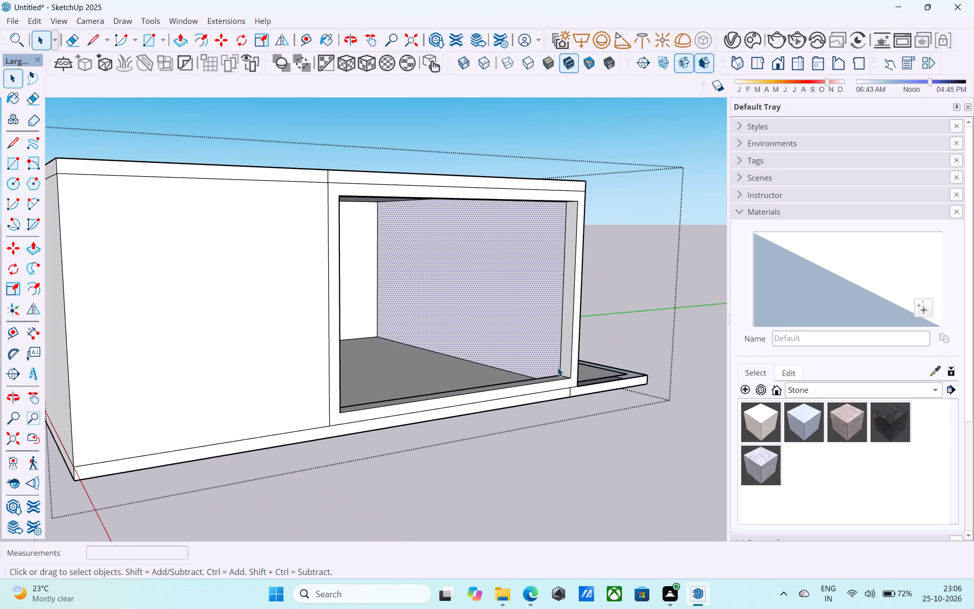
scroll(273, 402, down, 3)
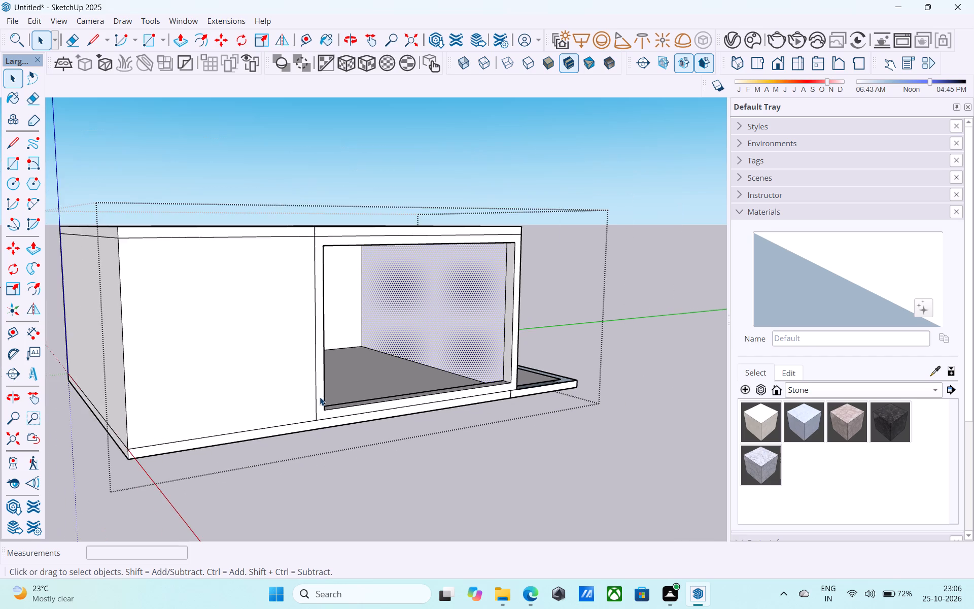
scroll(548, 350, up, 9)
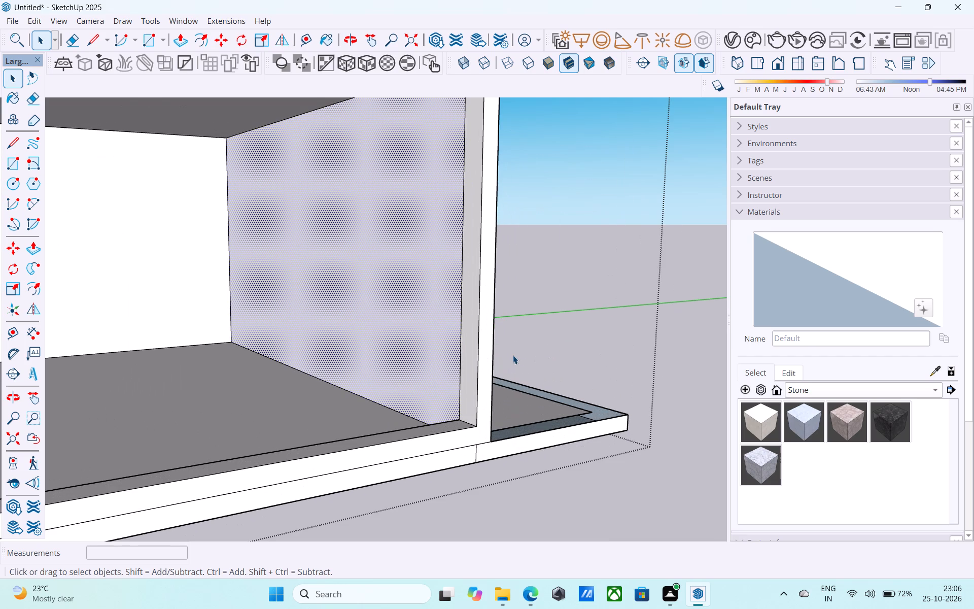
scroll(478, 291, down, 6)
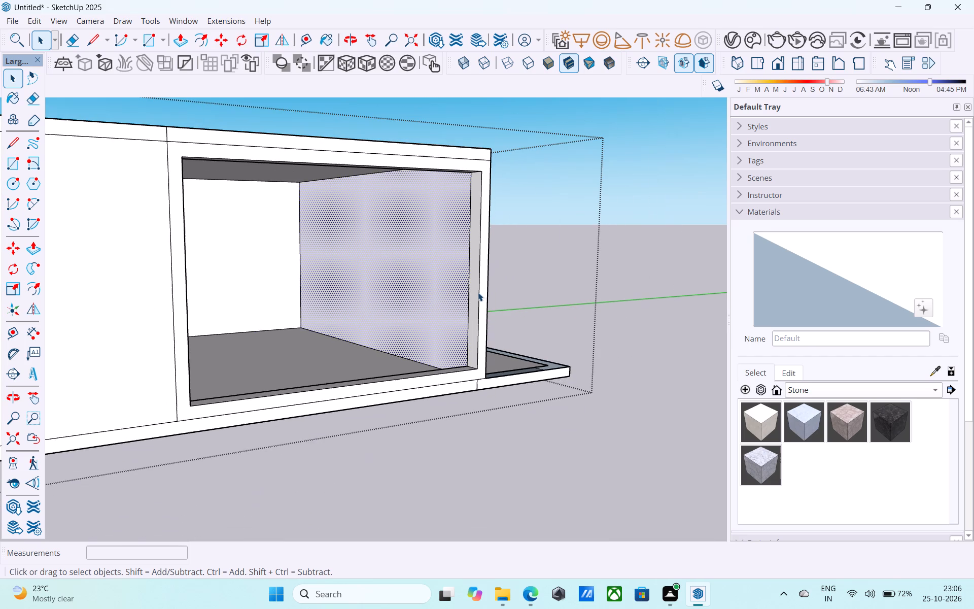
click(469, 302)
key(m)
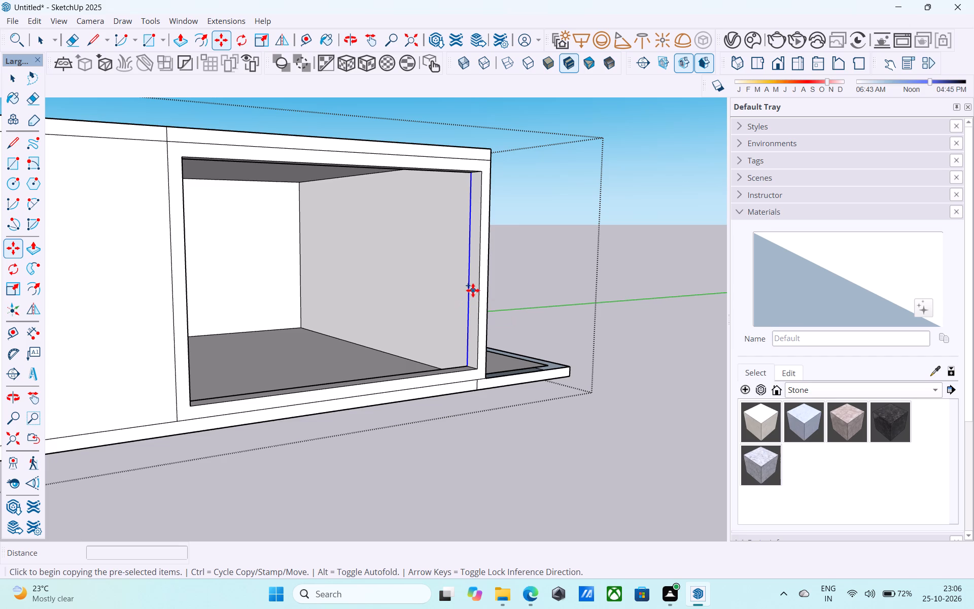
click(467, 287)
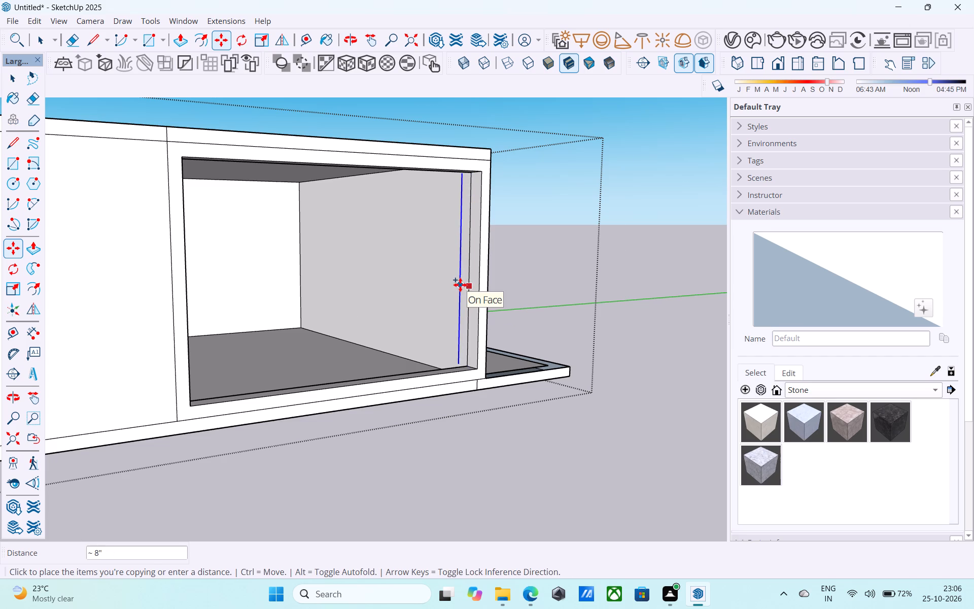
scroll(460, 285, up, 11)
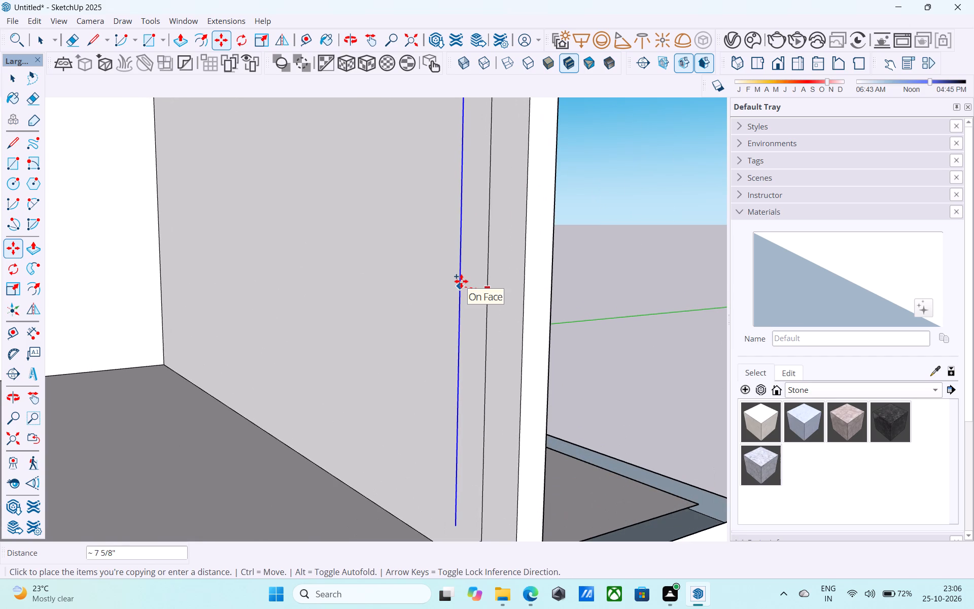
text(6")
key(Return)
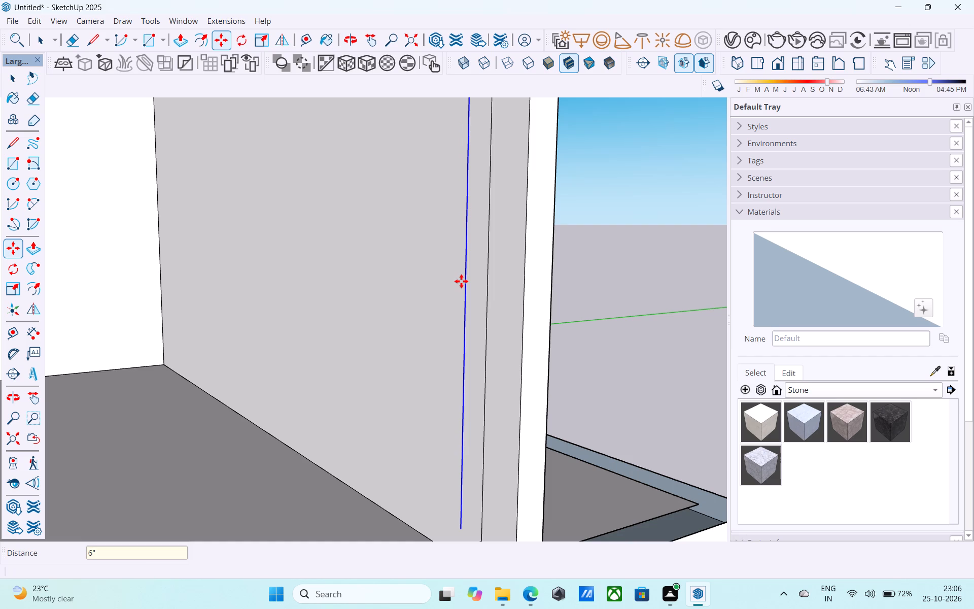
text(3')
key(Return)
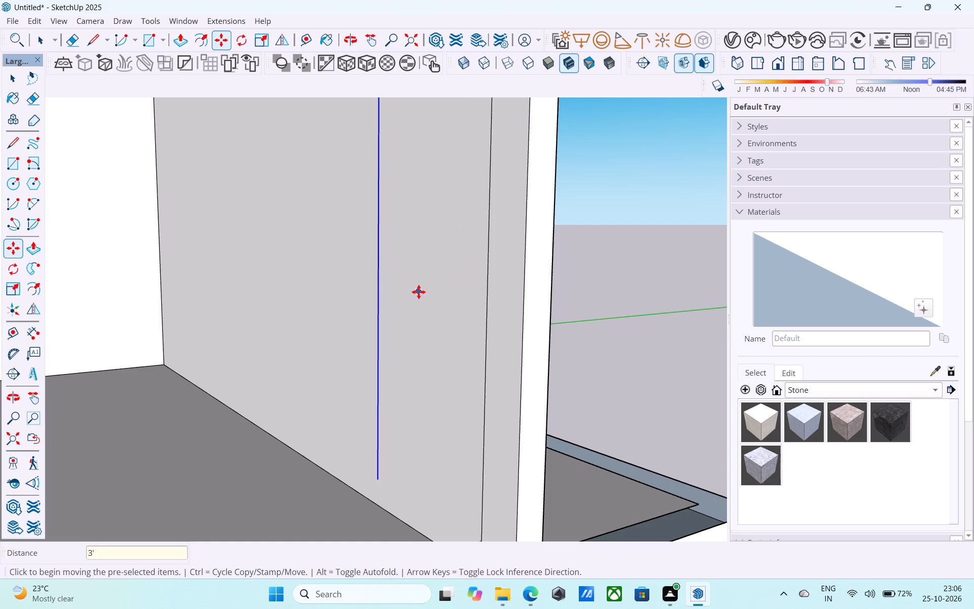
Copy the new vertical line another 6" inward along the end wall's inner face.
scroll(419, 292, down, 5)
scroll(419, 293, up, 1)
scroll(419, 293, down, 4)
middle_drag(419, 293, 480, 401)
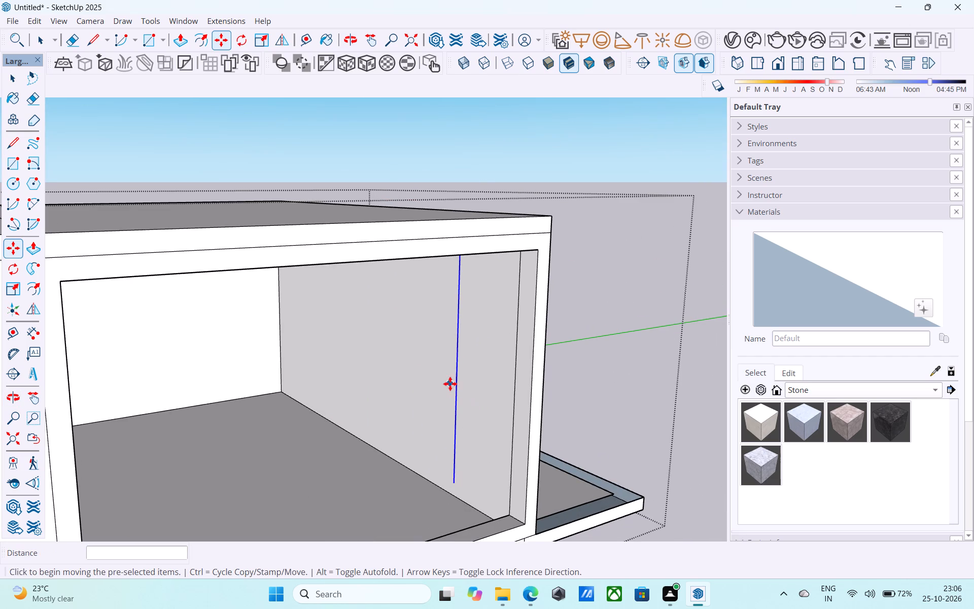
scroll(457, 388, up, 4)
click(457, 388)
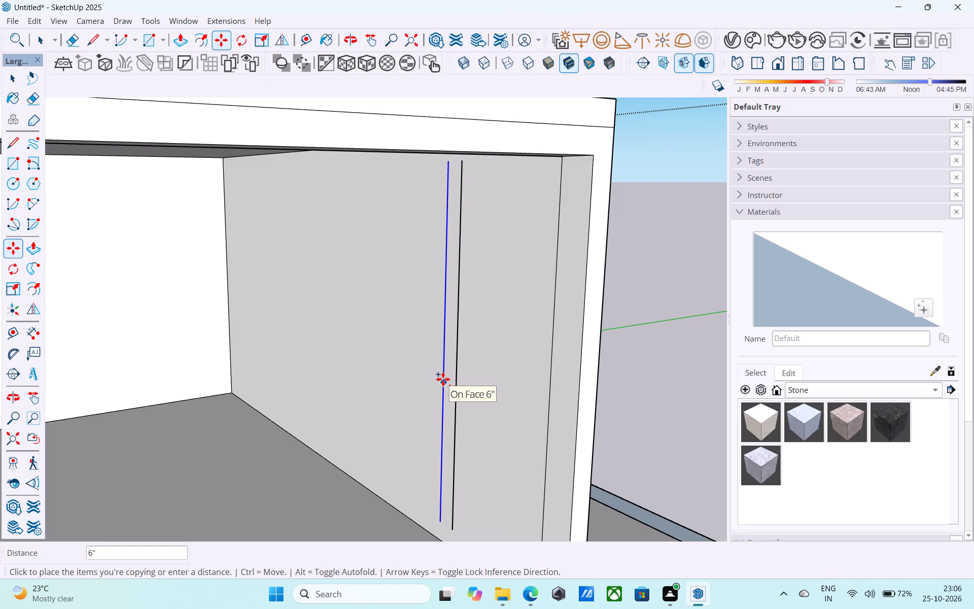
click(443, 379)
Extend the lower ends of both vertical lines straight down to the floor edge.
key(l)
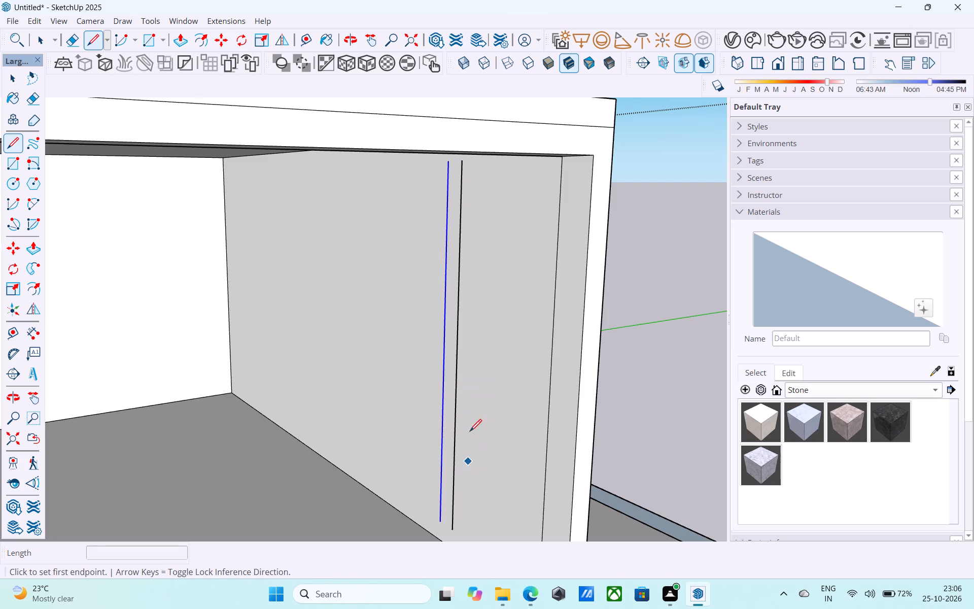
scroll(467, 417, down, 4)
shift+middle_drag(463, 417, 469, 348)
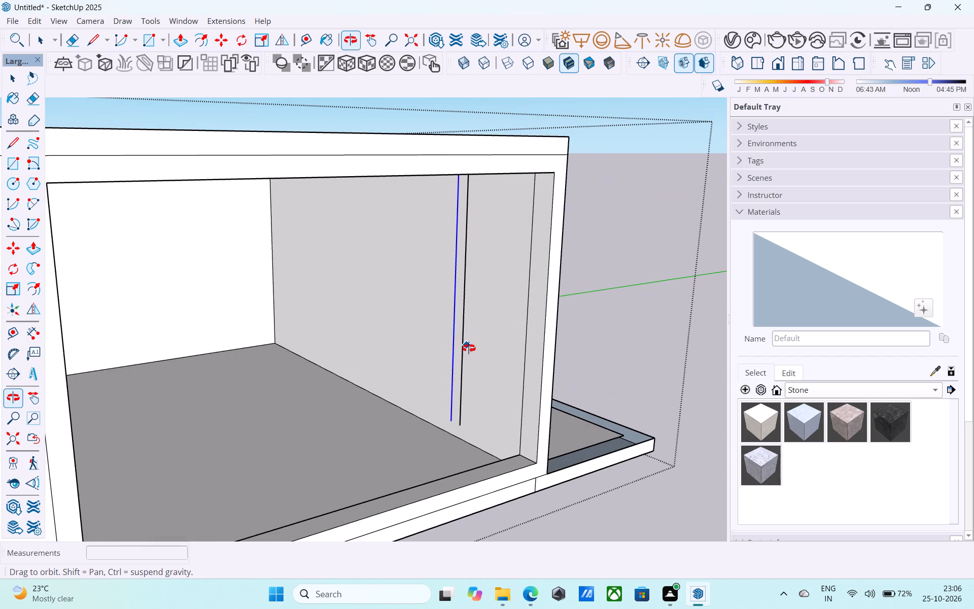
shift+middle_drag(469, 348, 453, 310)
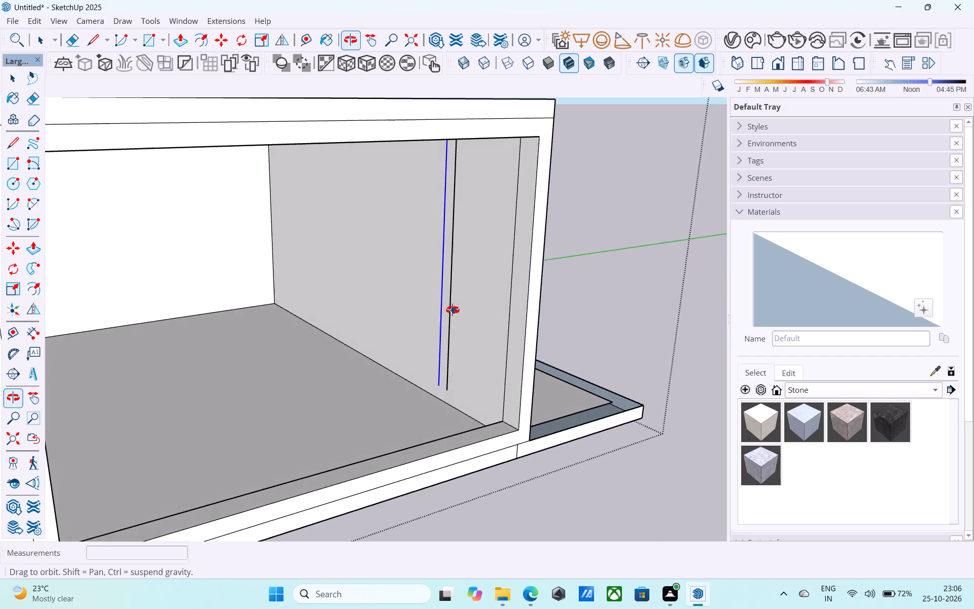
shift+middle_drag(453, 310, 453, 311)
scroll(438, 379, up, 9)
click(438, 396)
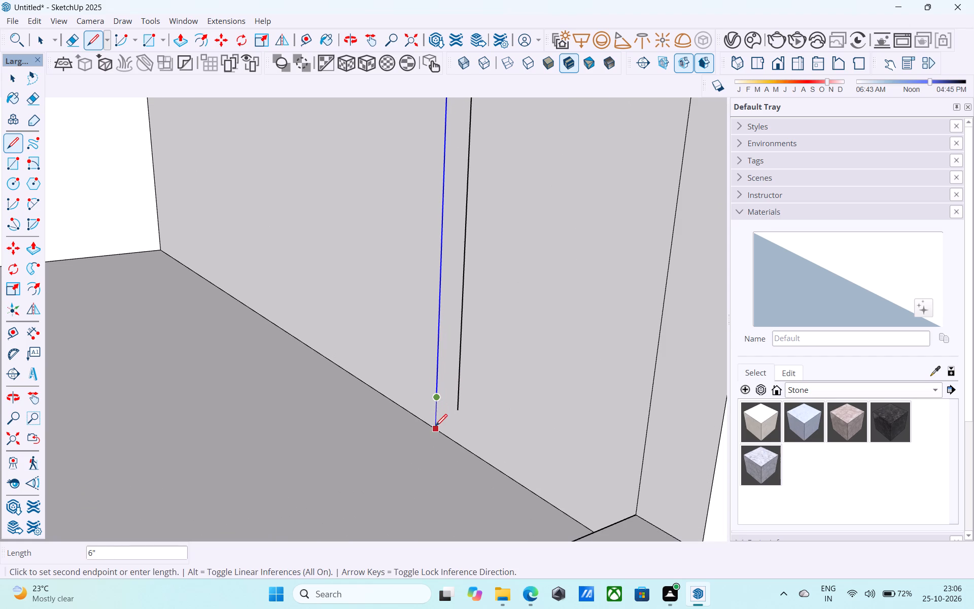
click(435, 427)
key(l)
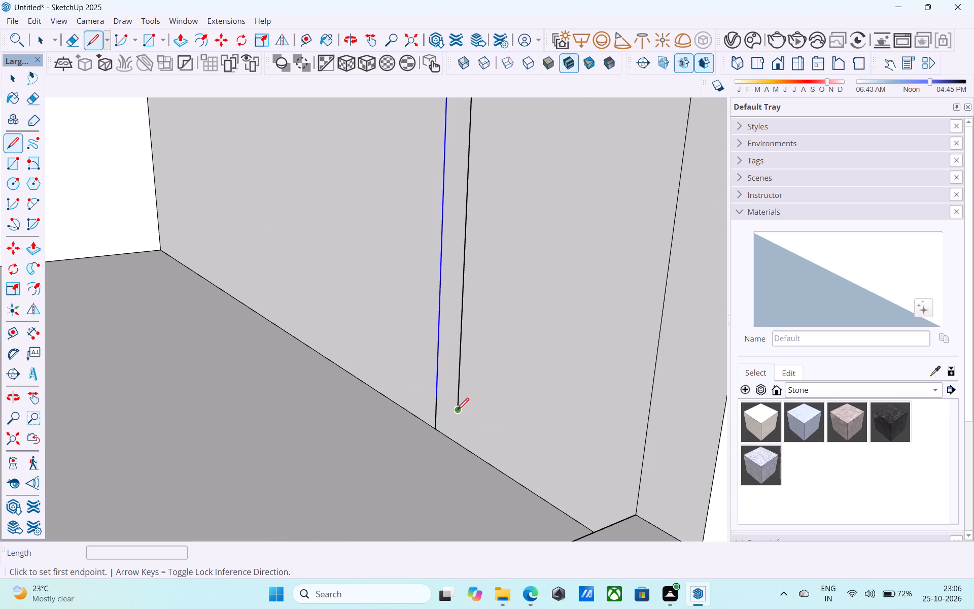
click(457, 411)
click(457, 442)
Extend the upper ends of both vertical lines straight up to the ceiling edge.
scroll(465, 405, down, 7)
middle_drag(465, 399, 452, 490)
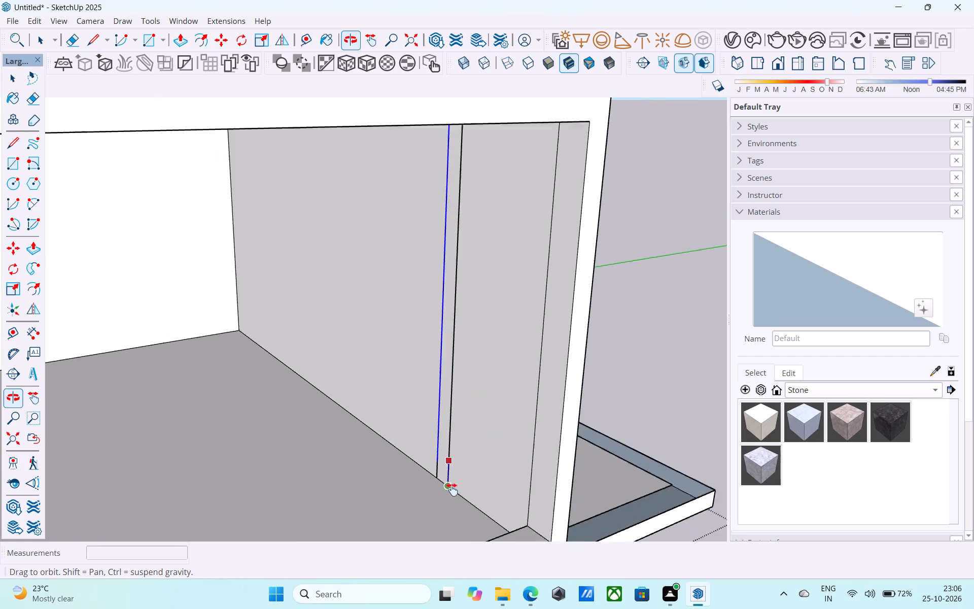
middle_drag(452, 490, 450, 547)
scroll(431, 427, down, 3)
middle_drag(430, 423, 450, 459)
middle_click(450, 459)
scroll(450, 459, down, 1)
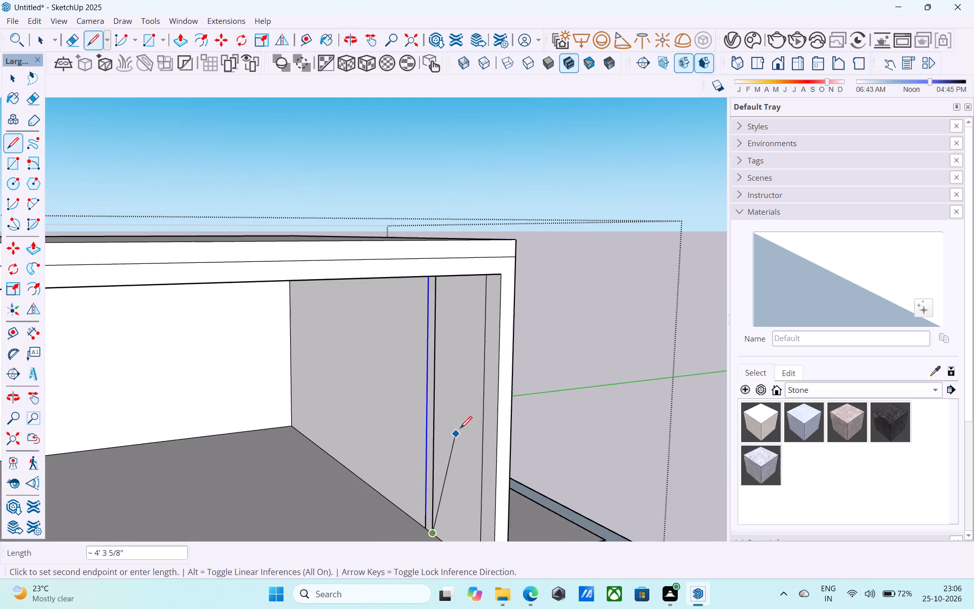
middle_drag(471, 417, 483, 409)
middle_click(483, 409)
scroll(497, 394, up, 9)
middle_drag(500, 390, 632, 368)
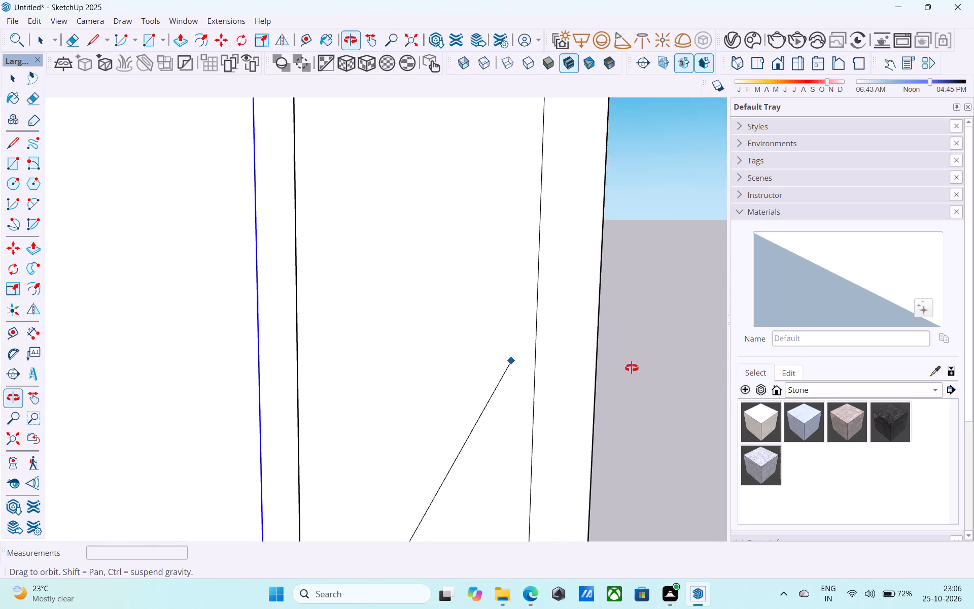
middle_drag(632, 368, 475, 443)
key(l)
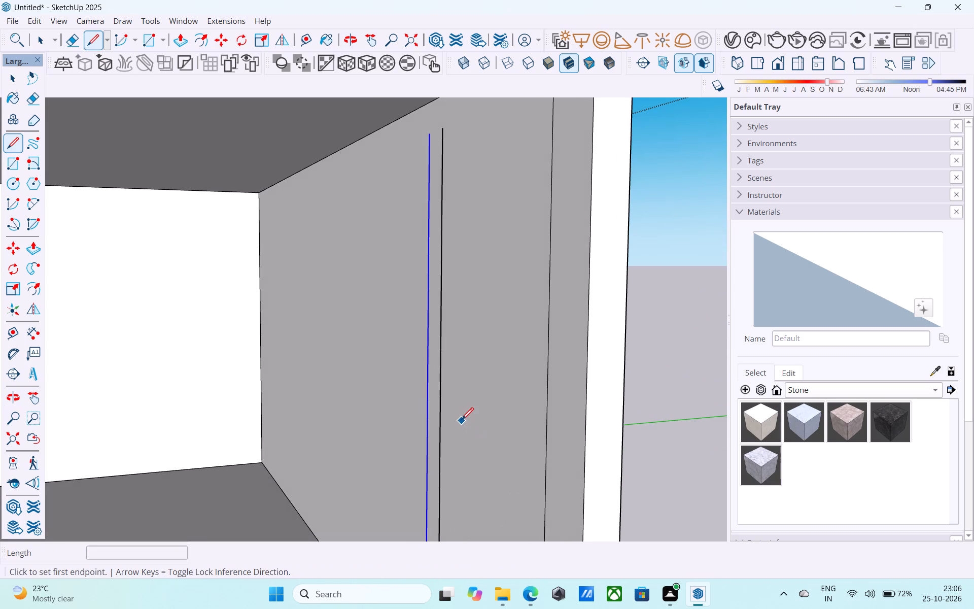
scroll(461, 421, down, 6)
shift+middle_drag(461, 419, 480, 358)
middle_drag(480, 357, 472, 340)
middle_drag(476, 313, 471, 482)
scroll(439, 224, up, 8)
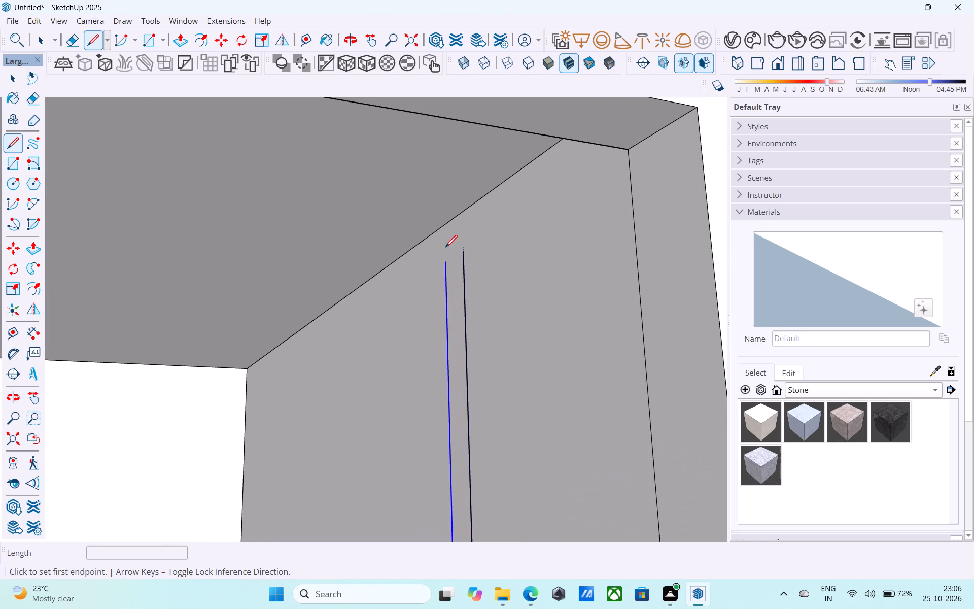
click(443, 262)
click(445, 227)
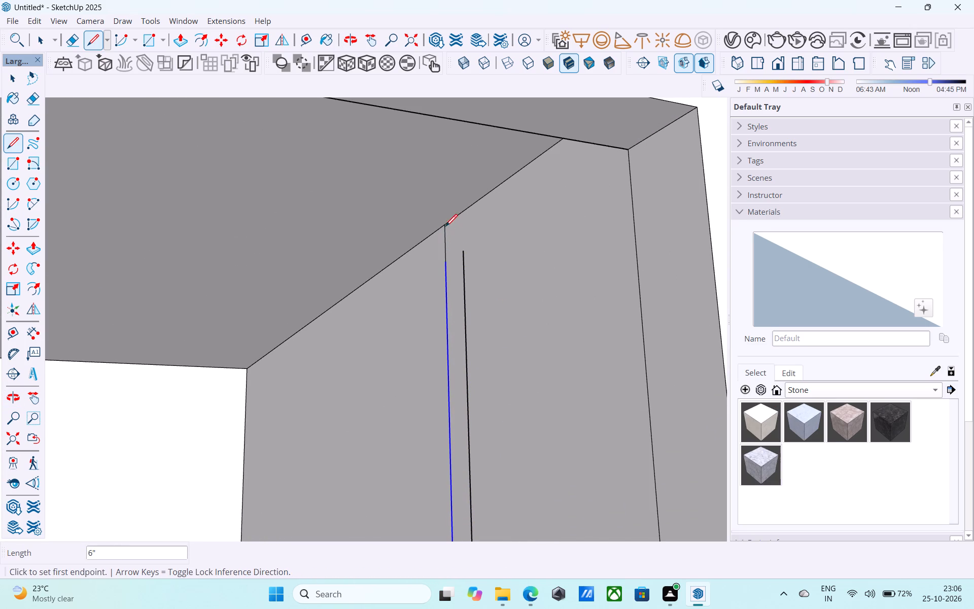
click(462, 249)
click(469, 216)
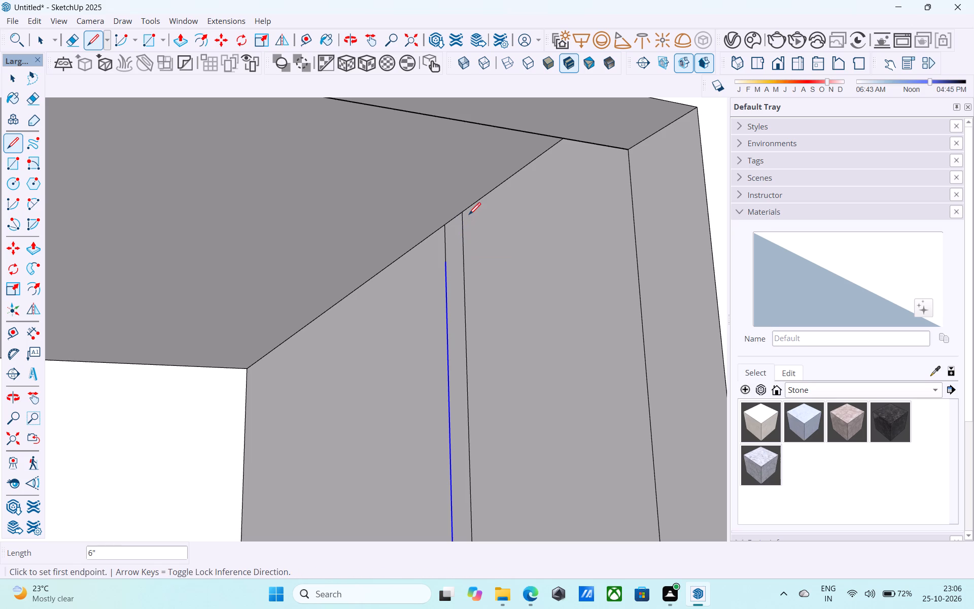
Pull the narrow strip between the two lines 13' 6" out as a partition wall, parallel to the opening.
key(space)
click(459, 232)
key(p)
click(459, 232)
scroll(434, 246, down, 1)
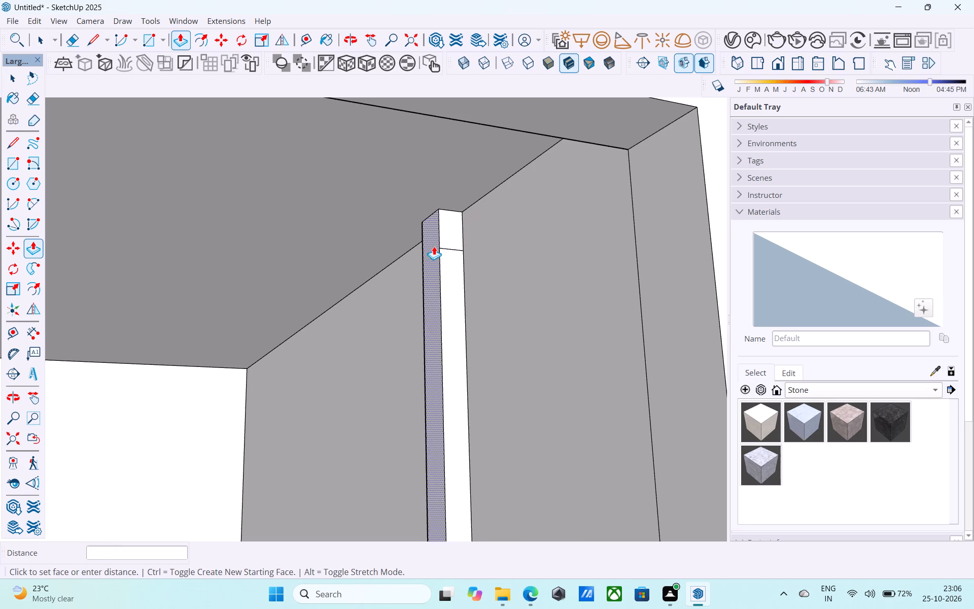
scroll(434, 246, down, 20)
scroll(434, 246, down, 3)
middle_drag(411, 250, 324, 303)
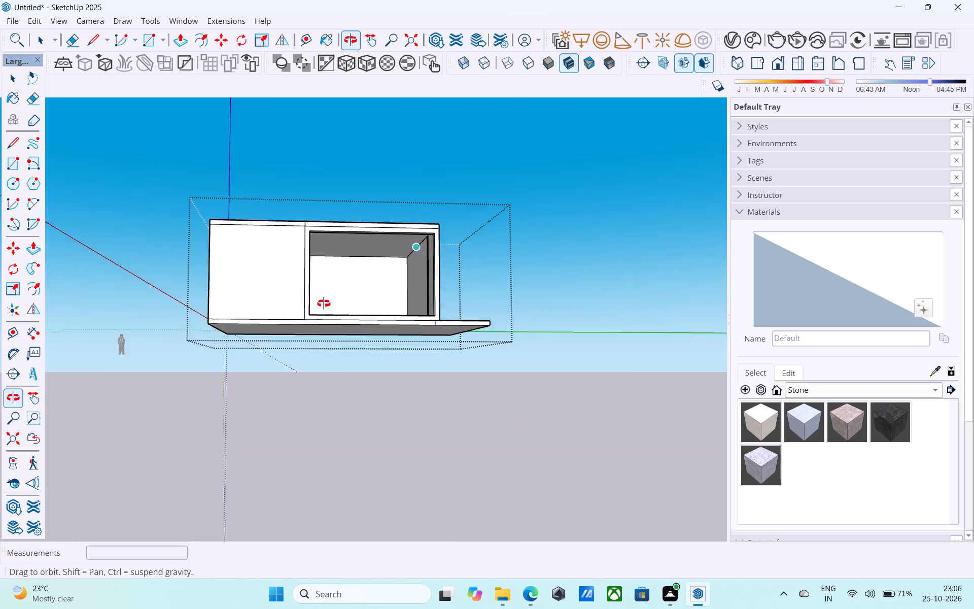
middle_drag(324, 303, 234, 369)
middle_click(234, 370)
scroll(253, 326, up, 8)
click(301, 289)
Extend the interior partition wall's free end face by 6".
scroll(301, 289, down, 1)
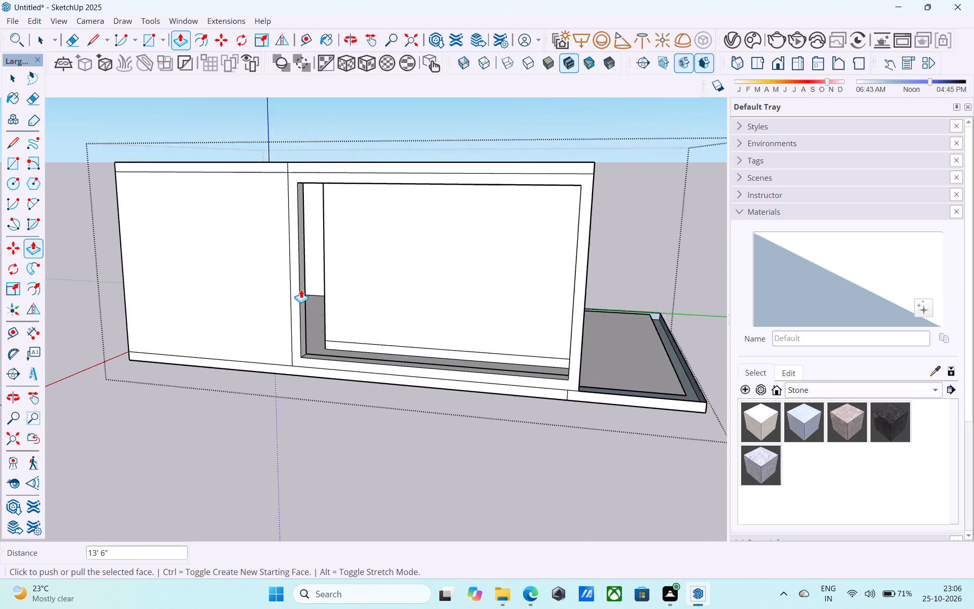
scroll(301, 289, down, 2)
middle_click(301, 289)
middle_drag(301, 289, 297, 300)
shift+middle_drag(297, 308, 295, 345)
middle_click(295, 345)
scroll(381, 313, up, 8)
middle_drag(376, 308, 411, 319)
key(space)
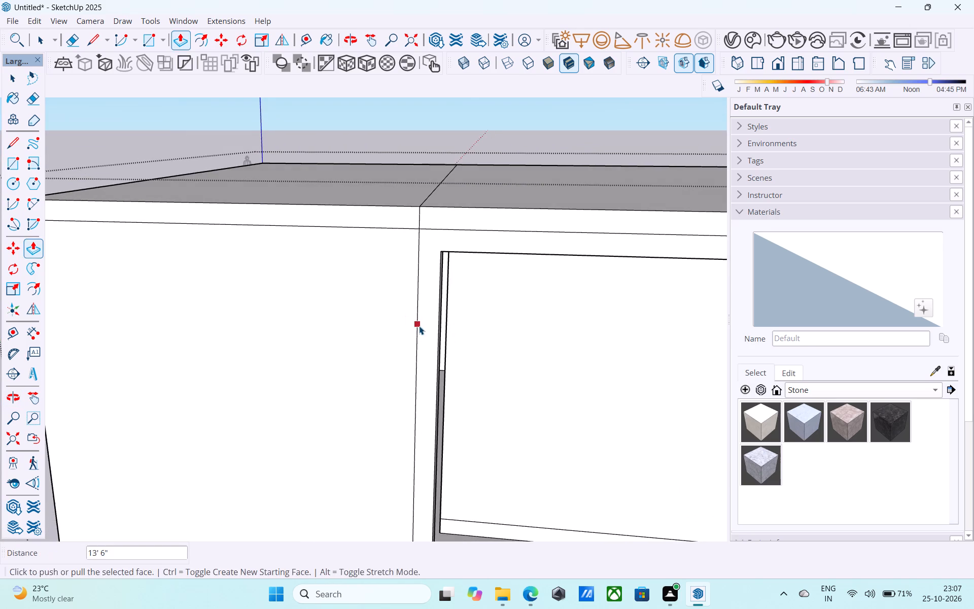
scroll(448, 325, up, 6)
middle_drag(451, 323, 354, 336)
middle_click(353, 336)
scroll(405, 318, up, 6)
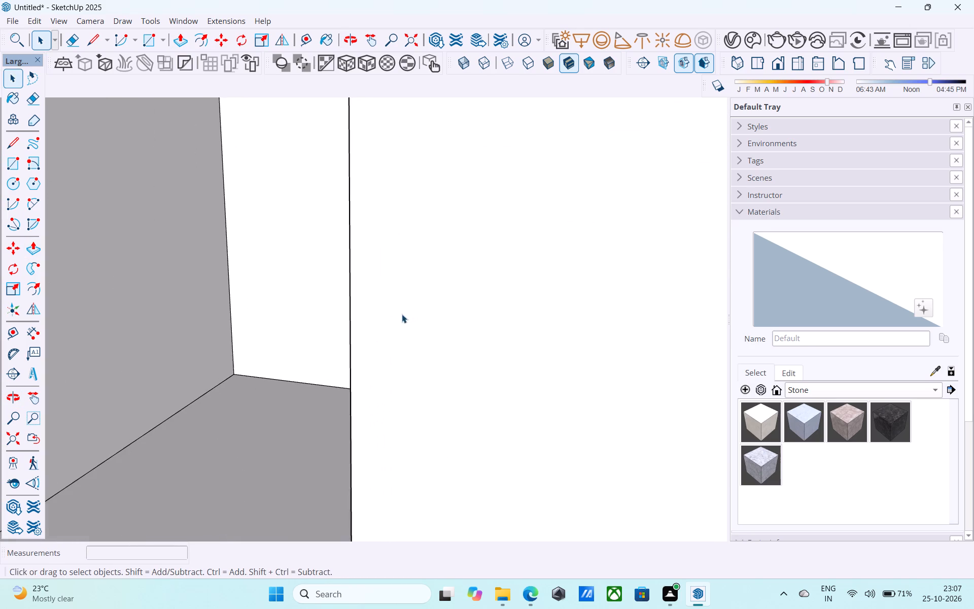
scroll(402, 314, up, 10)
middle_drag(391, 314, 624, 301)
middle_click(624, 301)
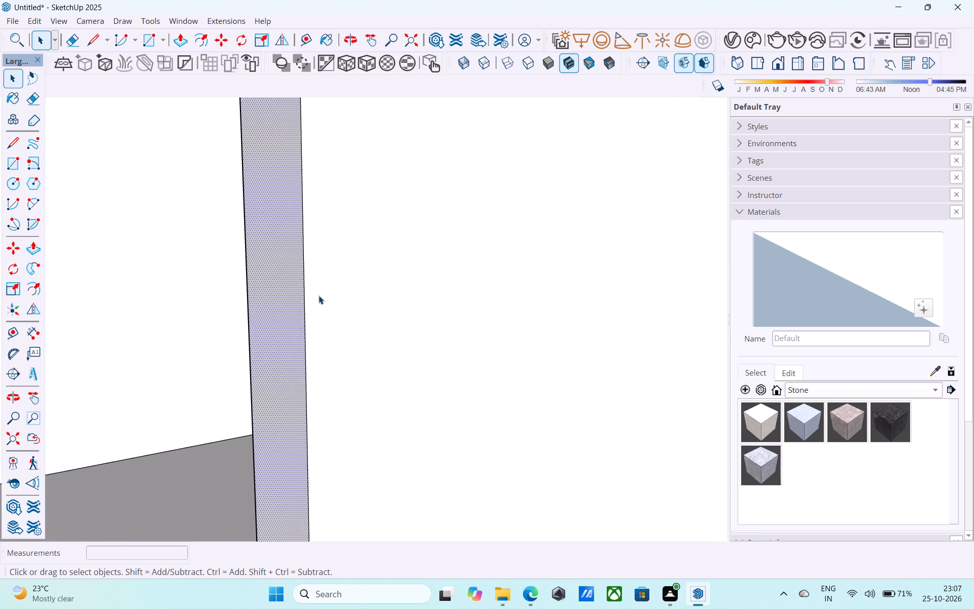
key(p)
click(289, 301)
key(6)
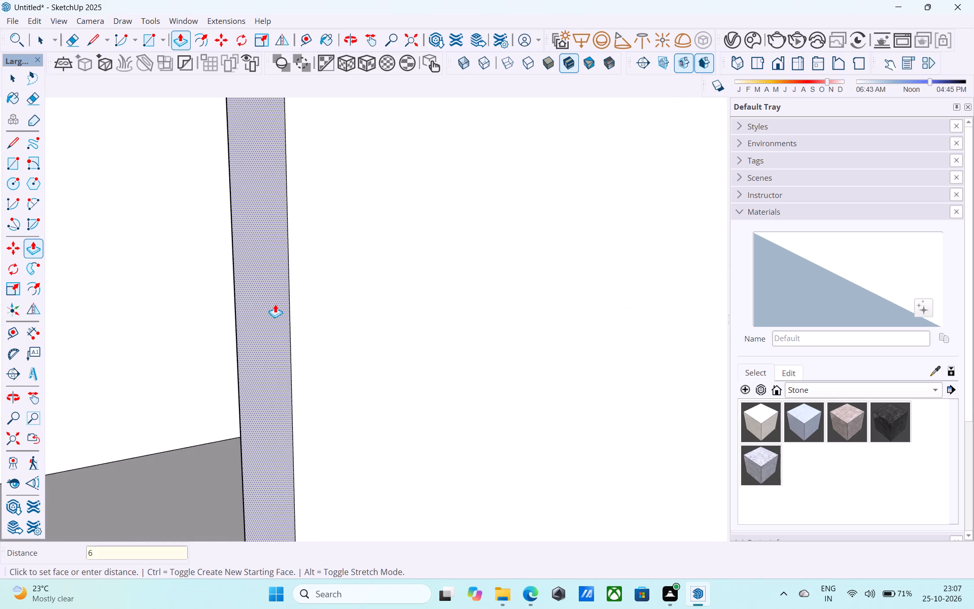
key(shift+quotedbl)
key(Return)
key(space)
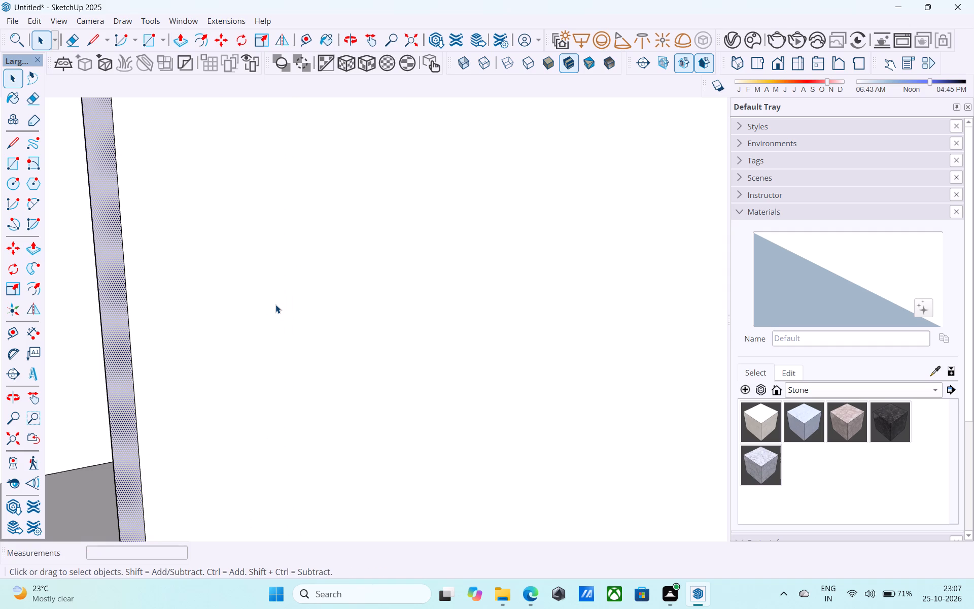
Copy the vertical edge at the partition's free end 6" inward along the partition's face.
middle_drag(276, 304, 62, 306)
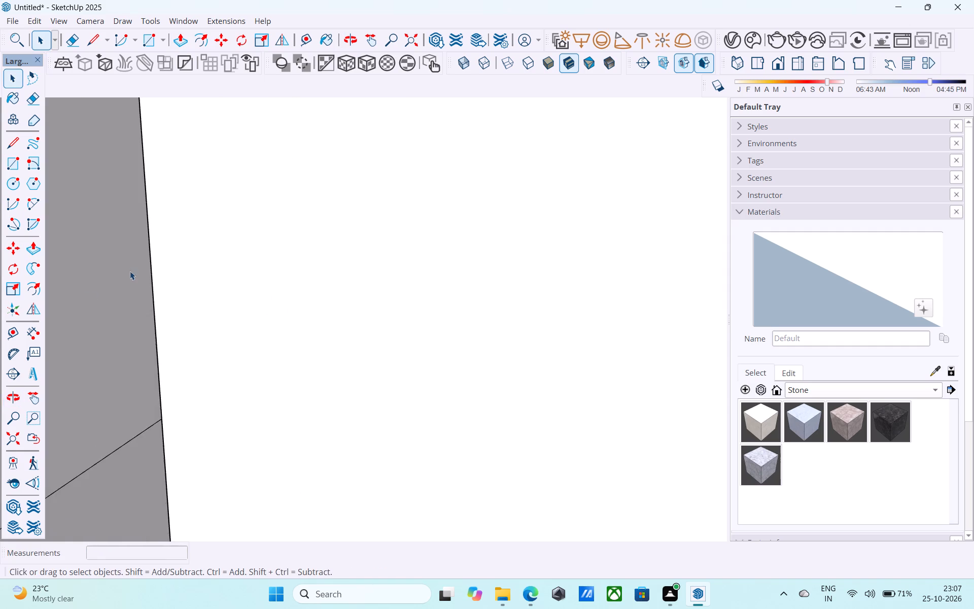
scroll(130, 272, down, 17)
middle_drag(165, 295, 166, 234)
middle_drag(168, 220, 170, 210)
middle_drag(172, 202, 156, 173)
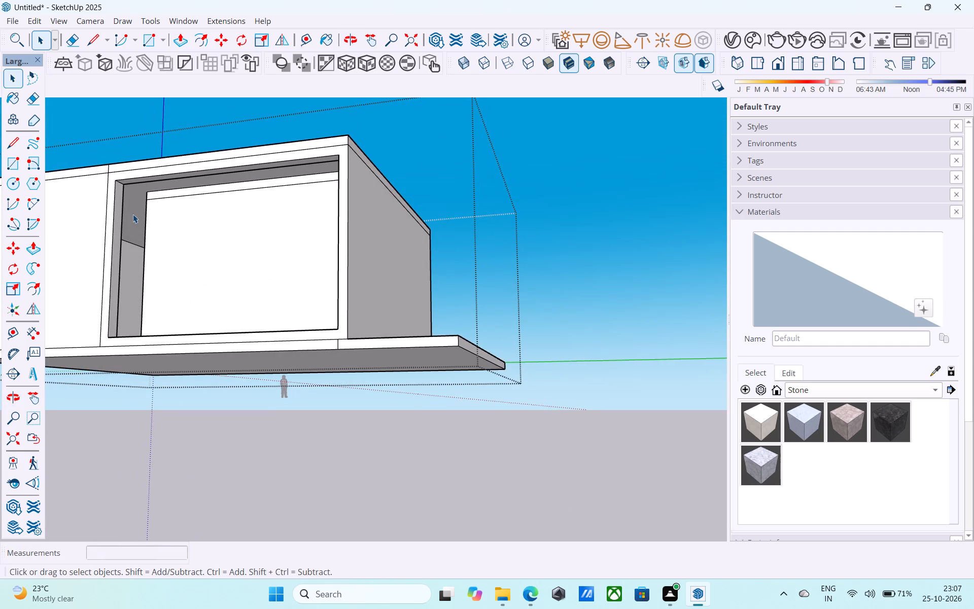
middle_drag(130, 215, 176, 204)
scroll(204, 207, up, 6)
click(189, 188)
shift+middle_click(189, 186)
shift+middle_drag(190, 187, 202, 196)
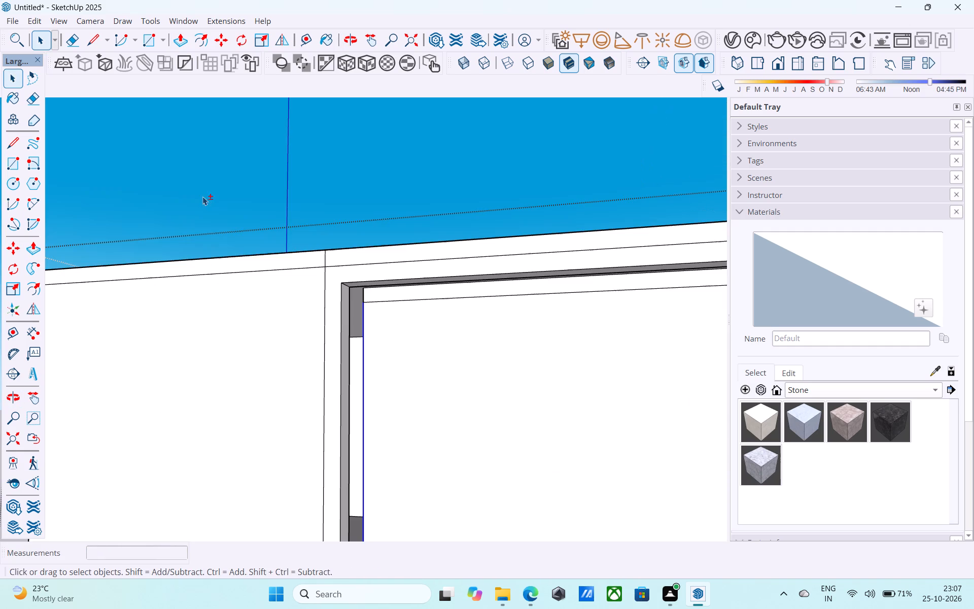
shift+middle_drag(202, 196, 228, 224)
scroll(238, 182, down, 6)
scroll(243, 252, up, 5)
ctrl+scroll(353, 234, up, 8)
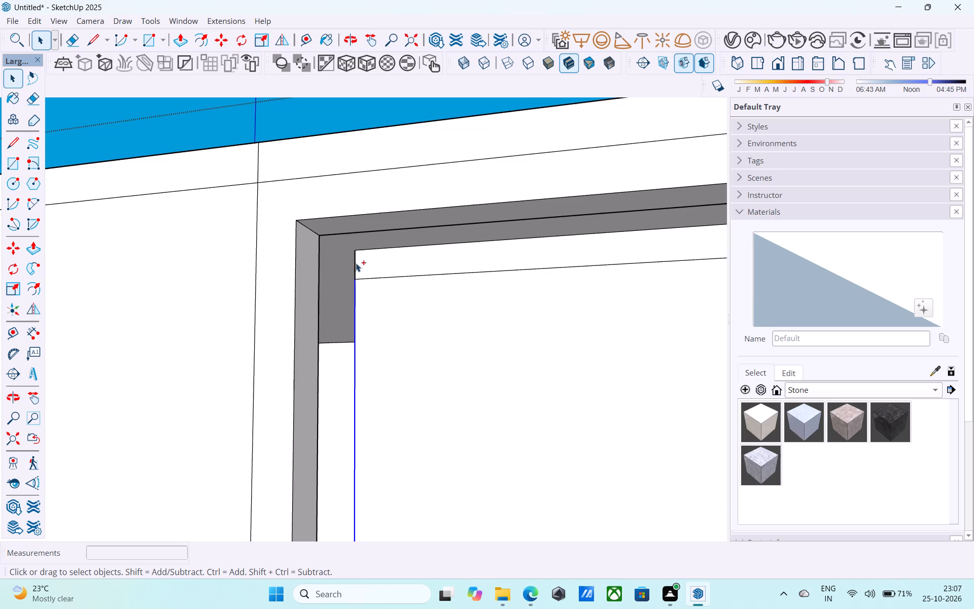
ctrl+click(354, 263)
ctrl+scroll(318, 225, down, 17)
middle_drag(326, 255, 314, 319)
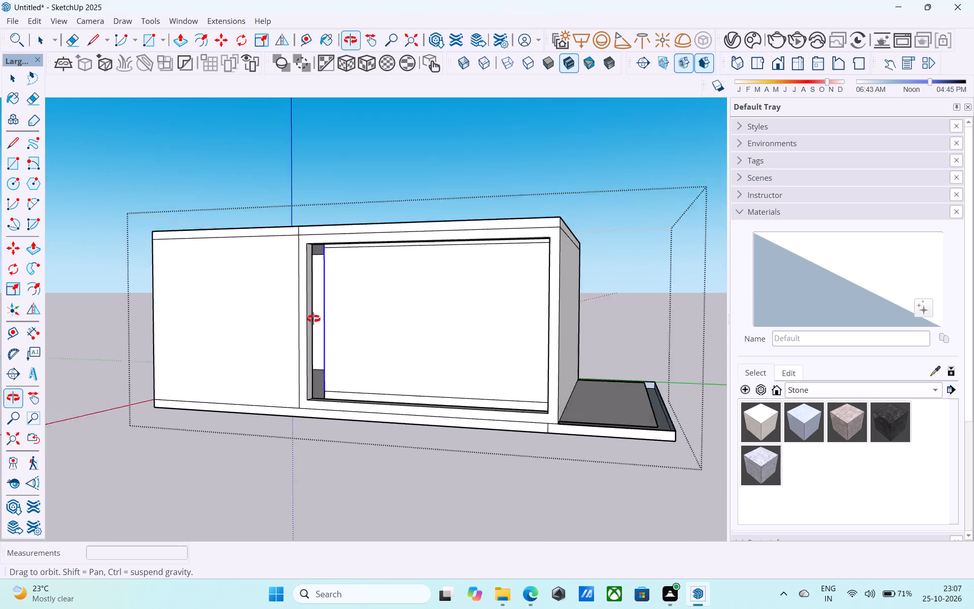
middle_drag(314, 319, 321, 361)
scroll(356, 428, up, 10)
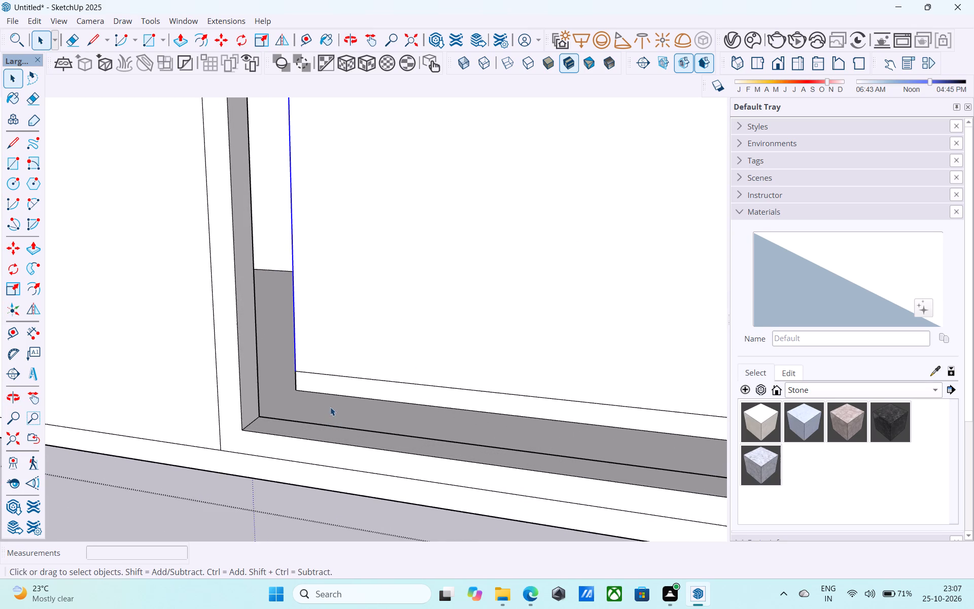
scroll(330, 407, up, 5)
shift+click(273, 358)
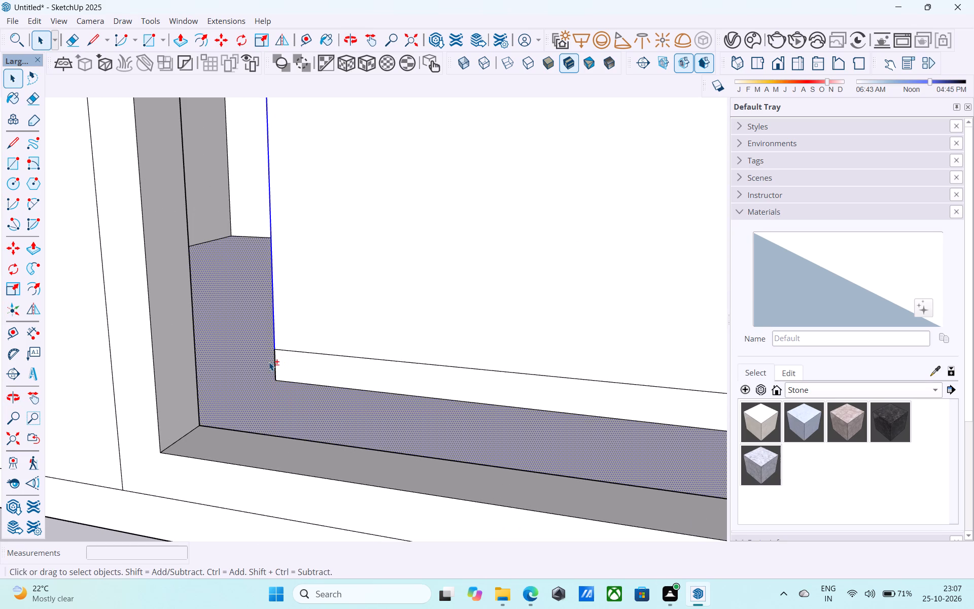
shift+click(269, 362)
shift+click(274, 363)
key(m)
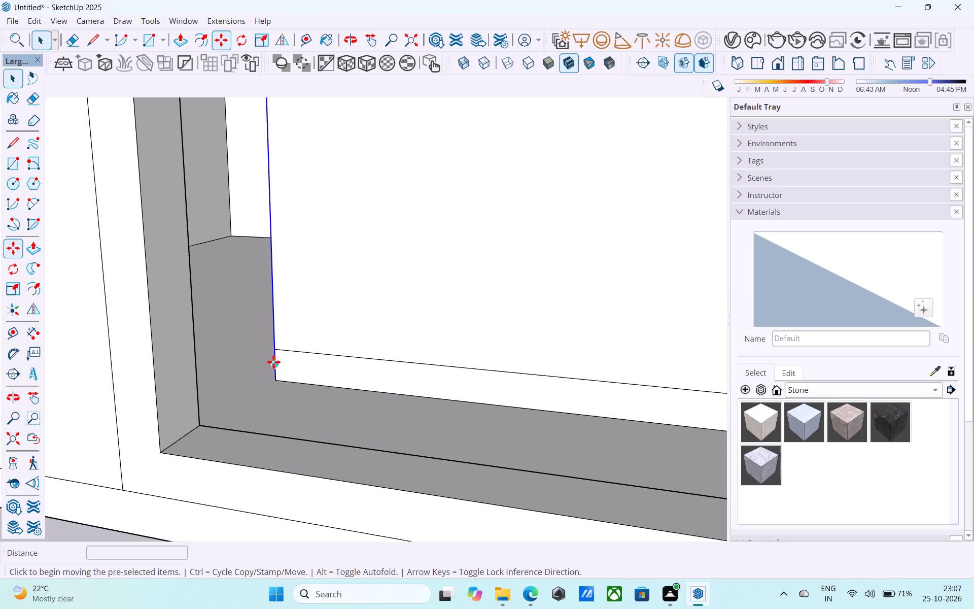
click(279, 379)
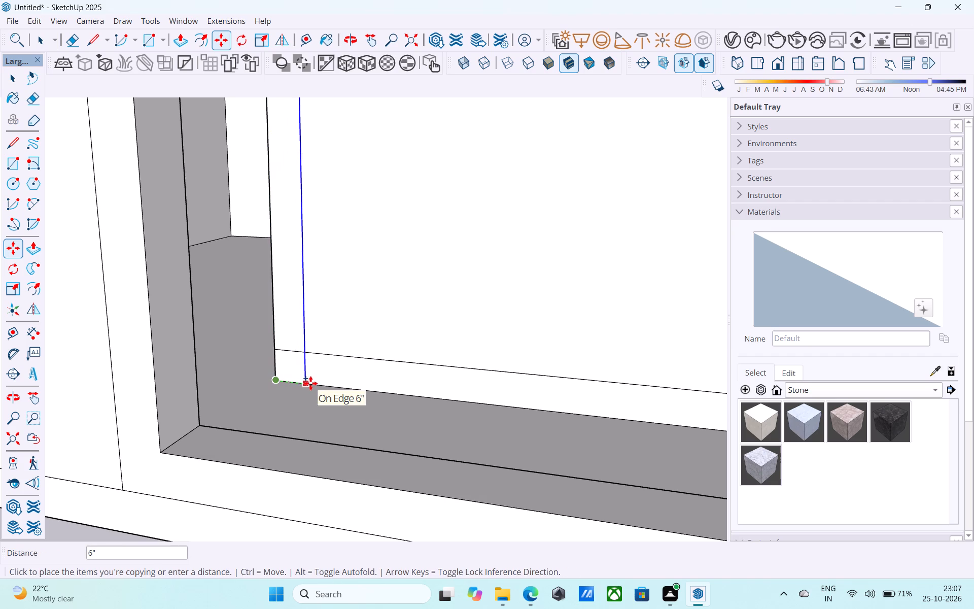
click(310, 383)
Erase the short horizontal line segments crossing the new 6" strip near the floor and near the ceiling.
key(e)
drag(299, 351, 295, 362)
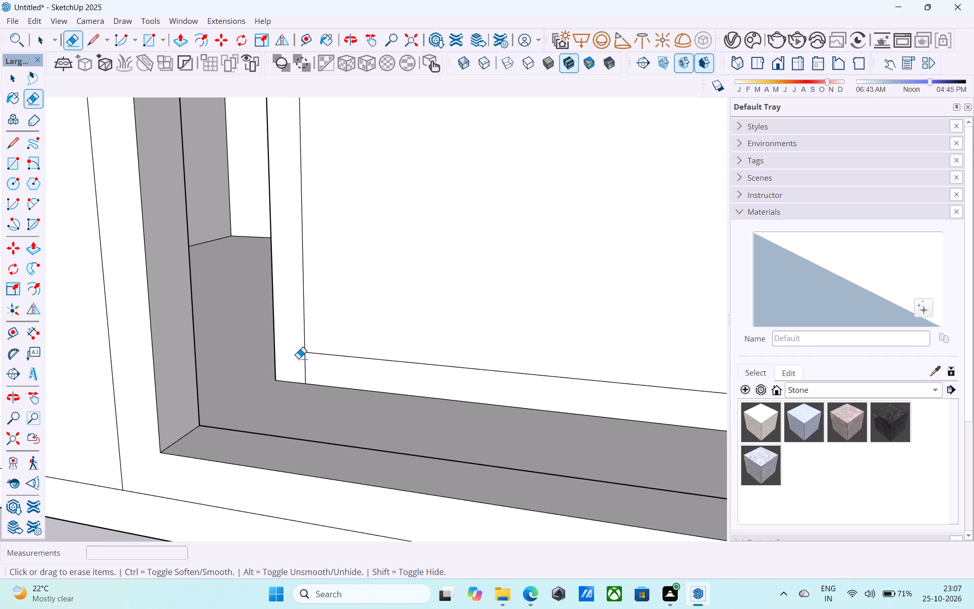
scroll(305, 357, down, 7)
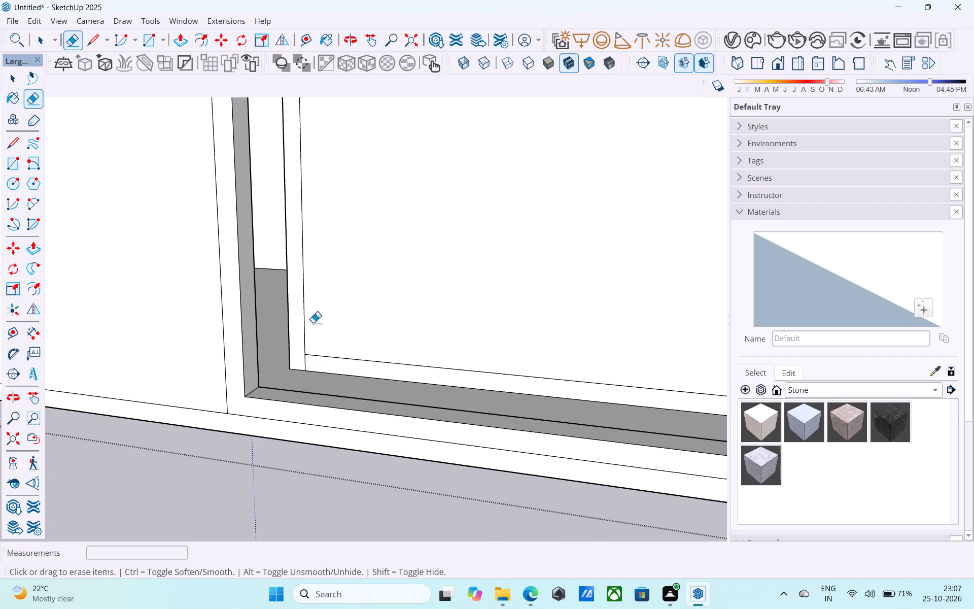
scroll(315, 312, down, 2)
shift+middle_drag(315, 302, 324, 350)
scroll(329, 310, down, 5)
shift+middle_drag(323, 308, 324, 375)
scroll(311, 288, up, 1)
middle_click(309, 284)
middle_click(309, 284)
middle_click(309, 284)
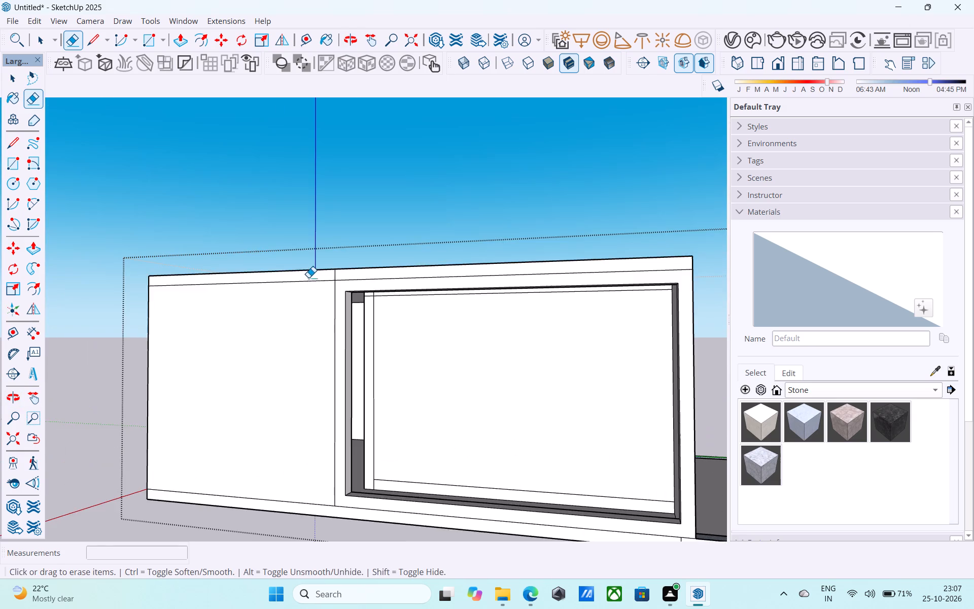
scroll(343, 301, up, 11)
shift+middle_drag(397, 301, 336, 317)
drag(217, 312, 214, 318)
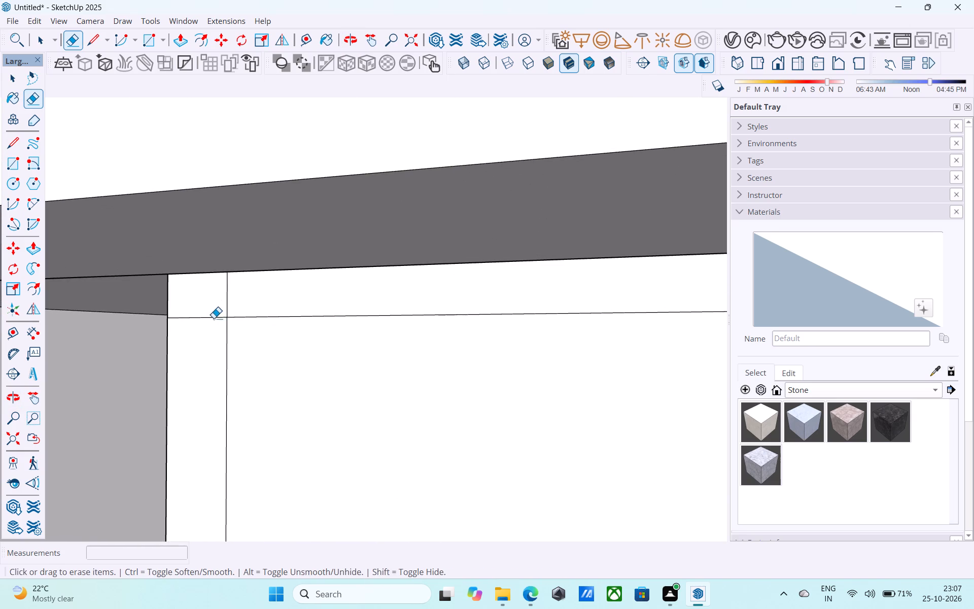
drag(214, 318, 211, 324)
Pull the 6" strip at the partition's free end out 3' toward the opening wall as a return wall.
key(space)
click(208, 323)
key(p)
click(208, 322)
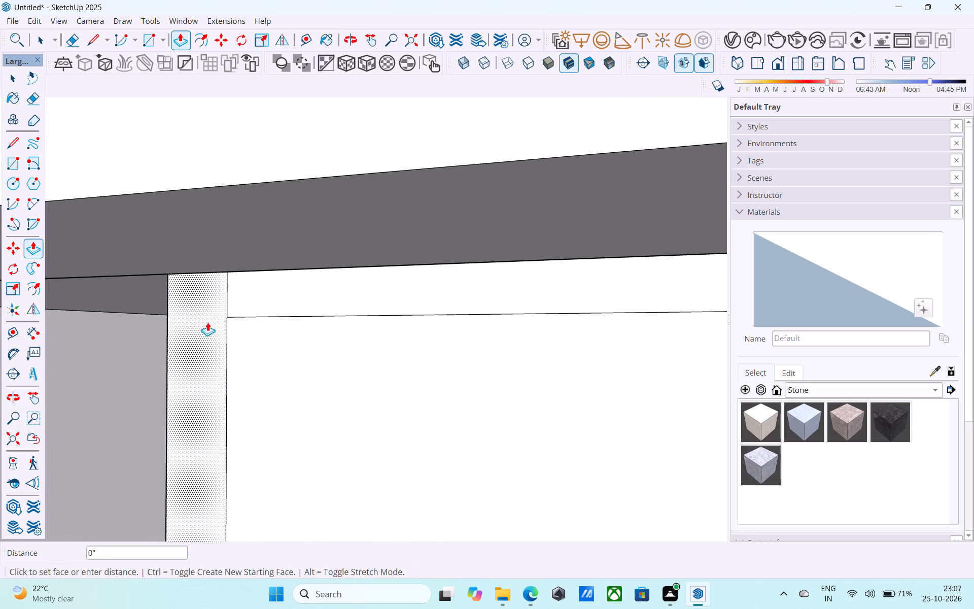
scroll(201, 328, down, 15)
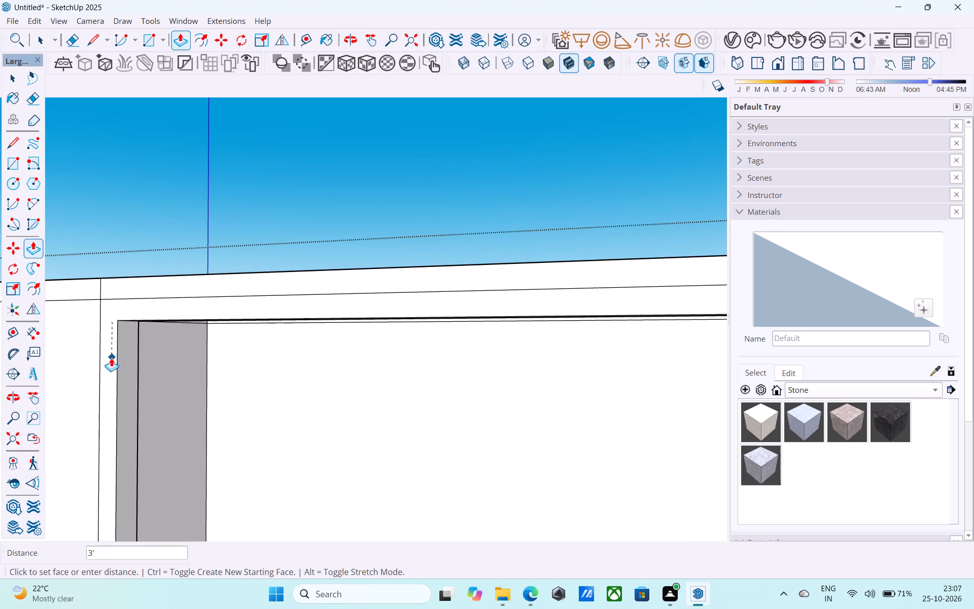
click(109, 358)
Finish editing inside the building group and return to the top level of the model.
scroll(135, 339, down, 6)
middle_click(172, 328)
middle_drag(170, 329, 95, 344)
middle_click(96, 344)
scroll(179, 303, down, 10)
middle_drag(230, 315, 240, 366)
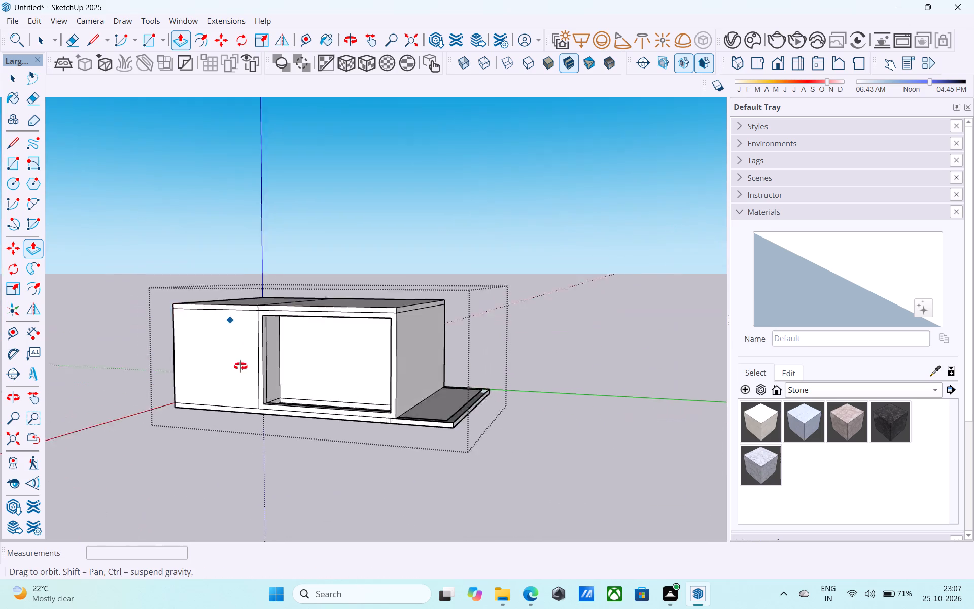
middle_drag(240, 366, 438, 422)
scroll(437, 421, up, 1)
scroll(420, 399, down, 3)
middle_drag(412, 397, 344, 398)
middle_click(344, 398)
key(space)
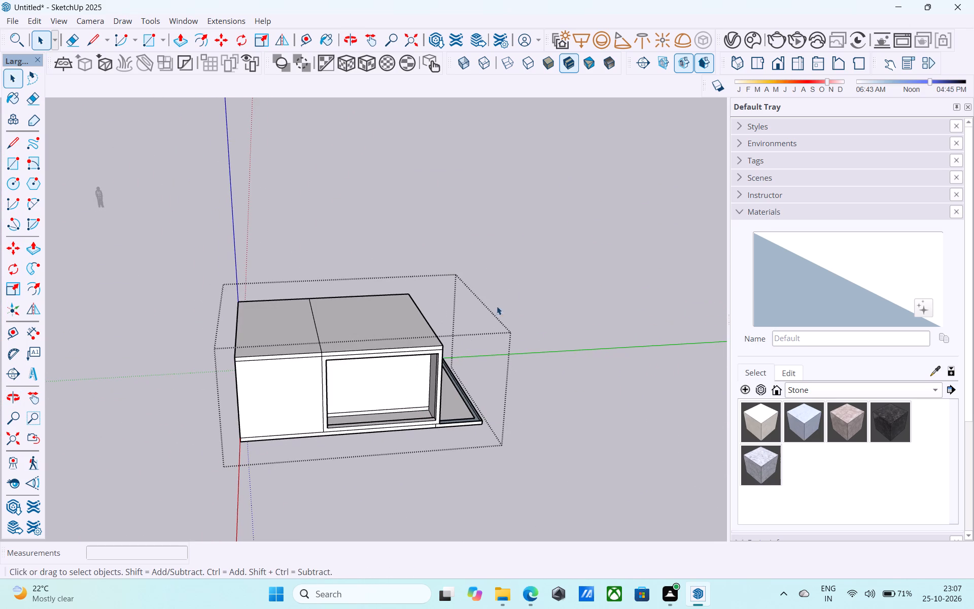
click(523, 284)
drag(466, 254, 468, 249)
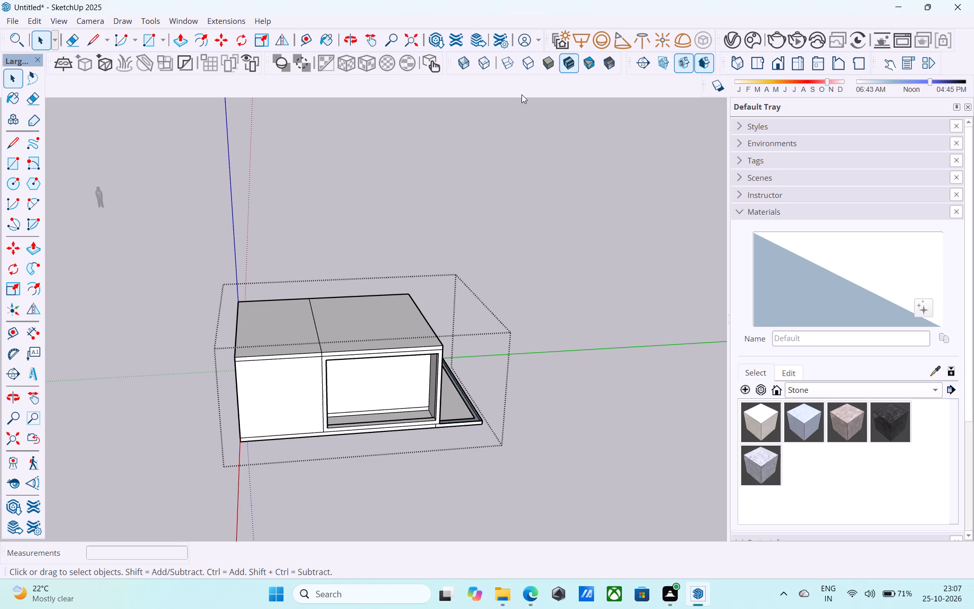
click(482, 245)
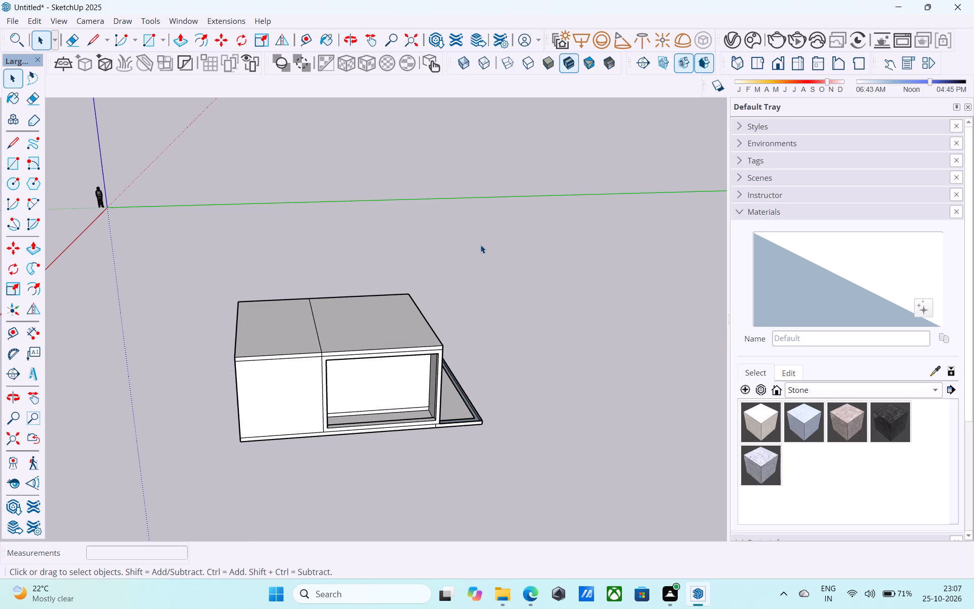
Save the model in the Downloads folder as "i pro 80f".
key(ctrl+s)
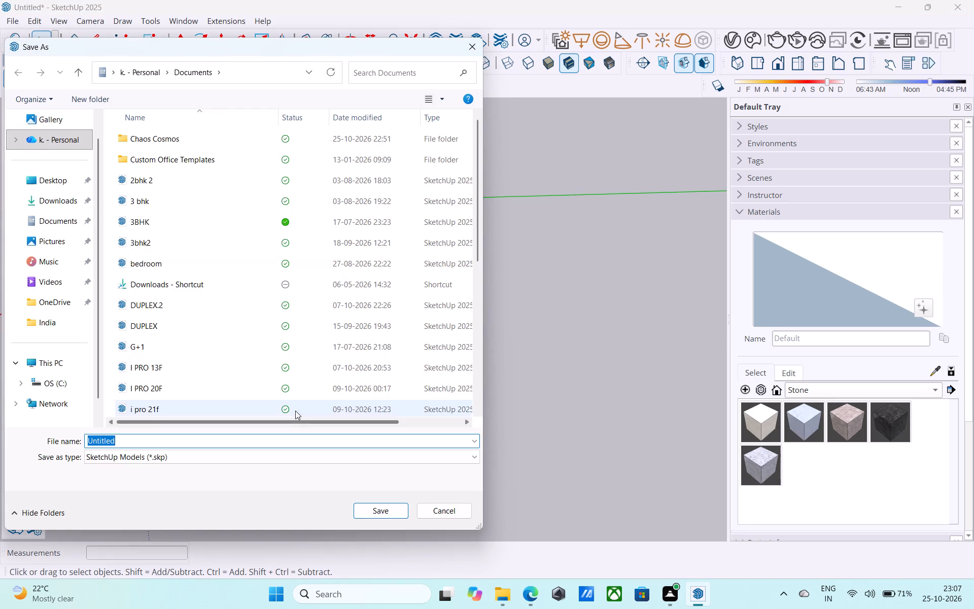
click(43, 200)
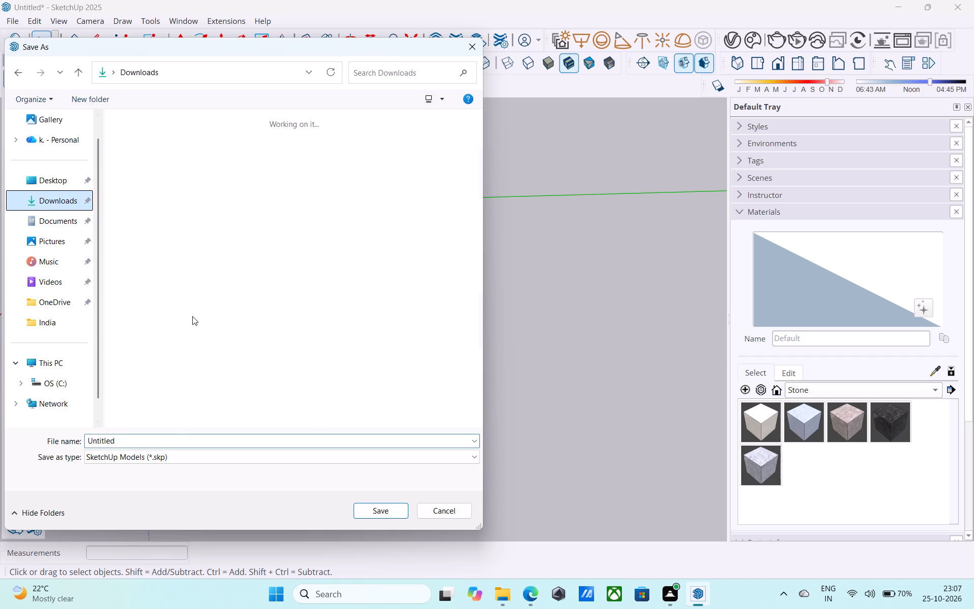
click(168, 439)
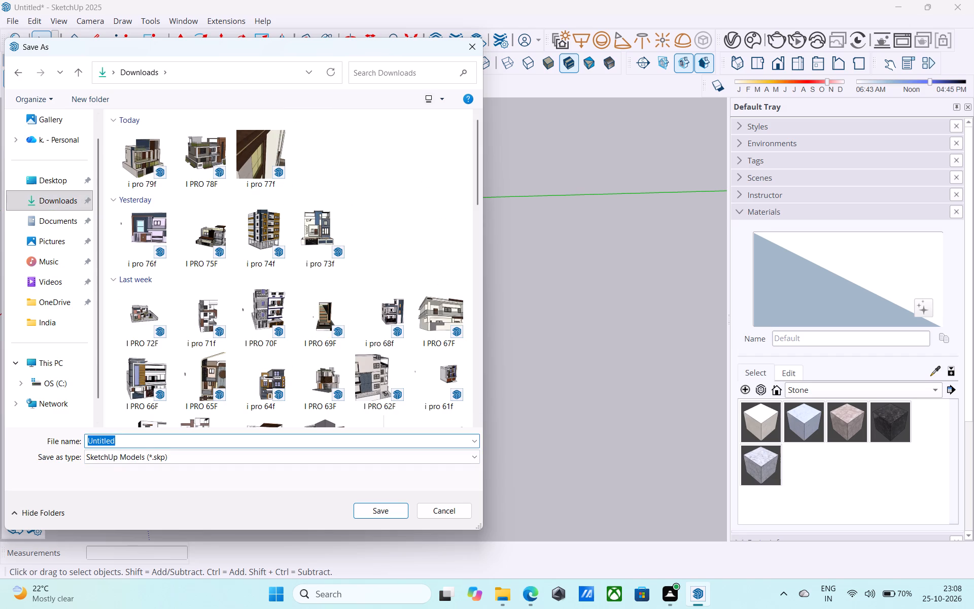
text(i pro)
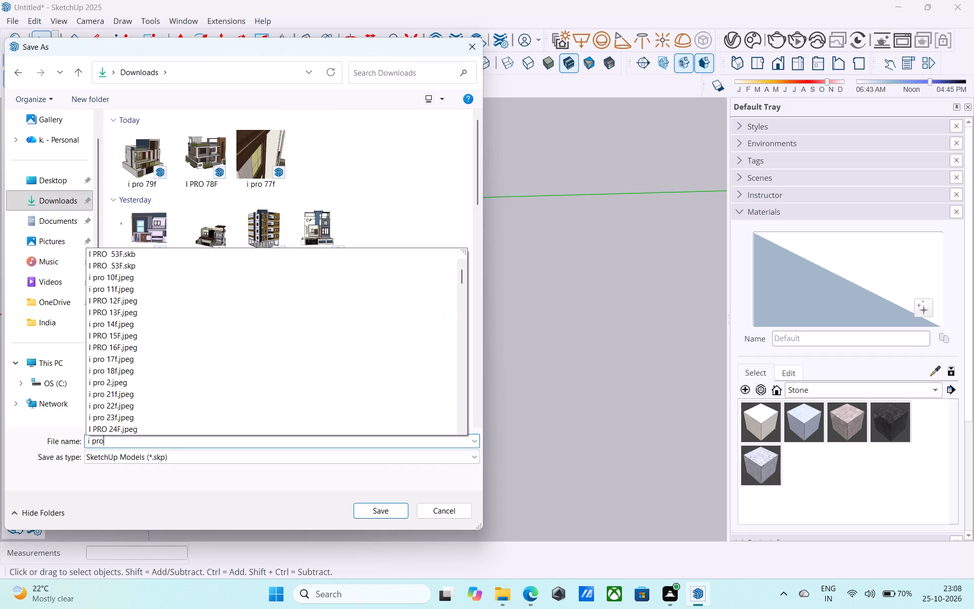
key(space)
text(80)
key(f)
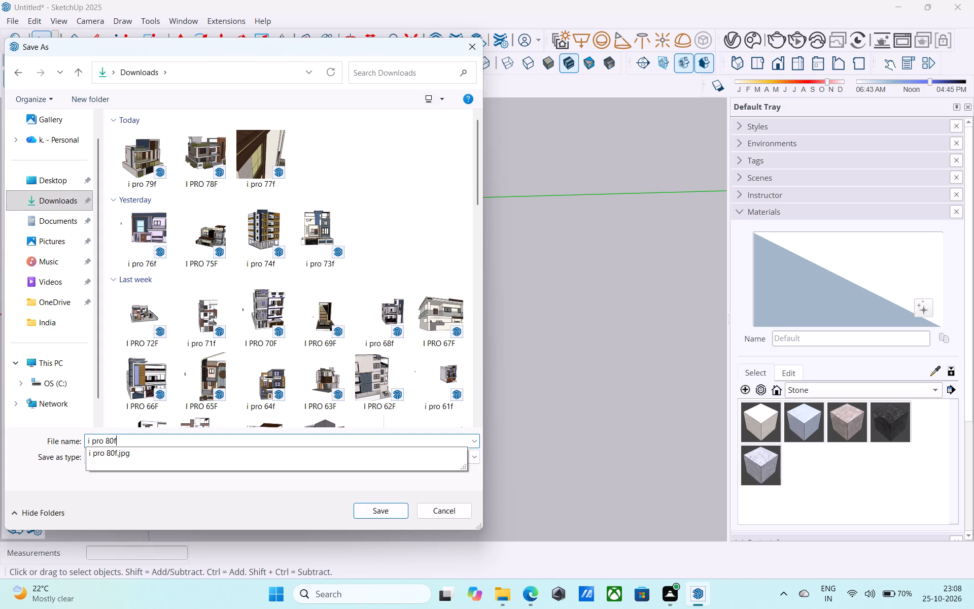
click(397, 510)
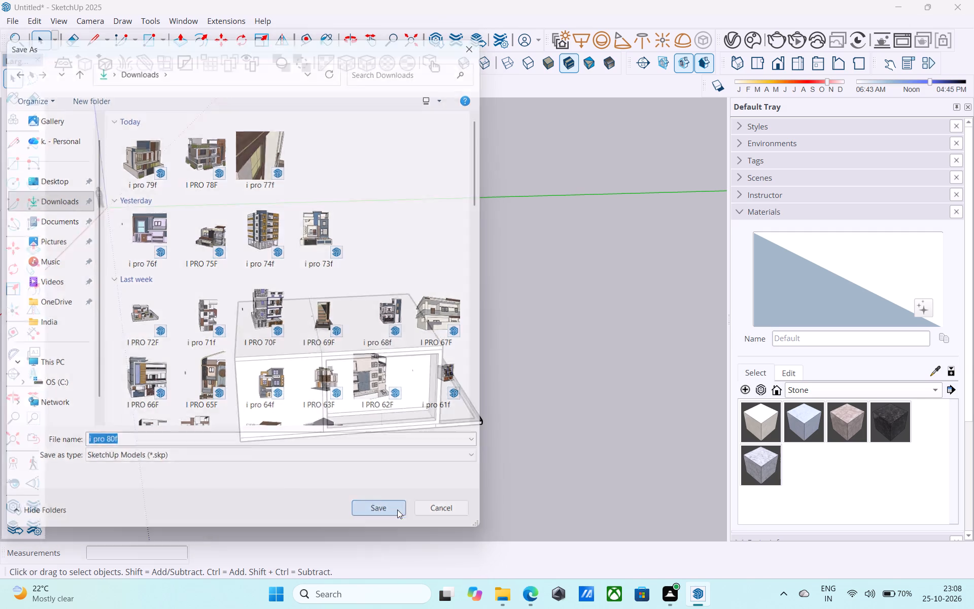
Inside the building group, push the projecting base ledge's outer end face back 5' 6", flush with the building's side wall.
middle_drag(392, 424, 280, 410)
scroll(427, 430, up, 5)
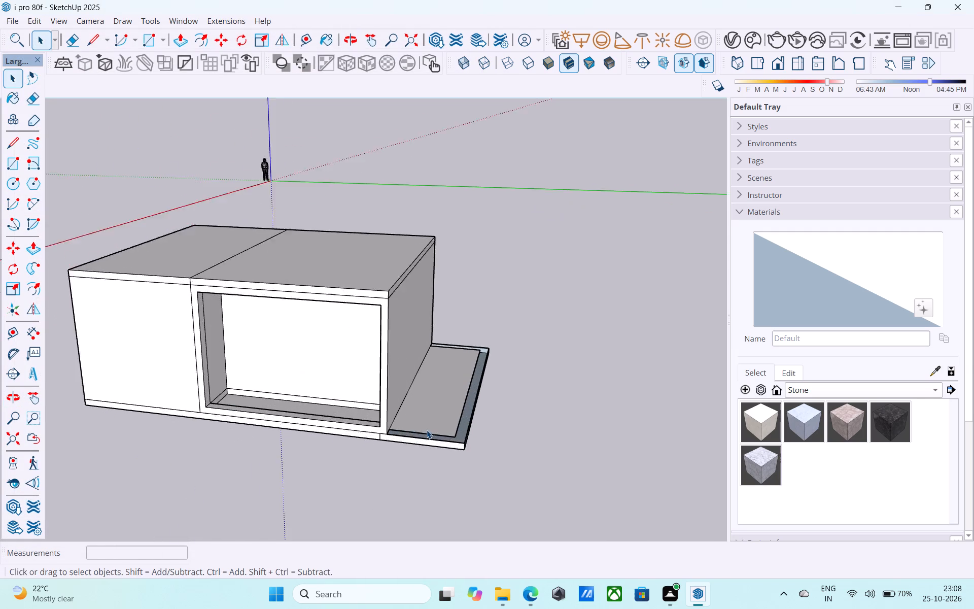
scroll(427, 430, up, 8)
middle_drag(411, 451, 460, 439)
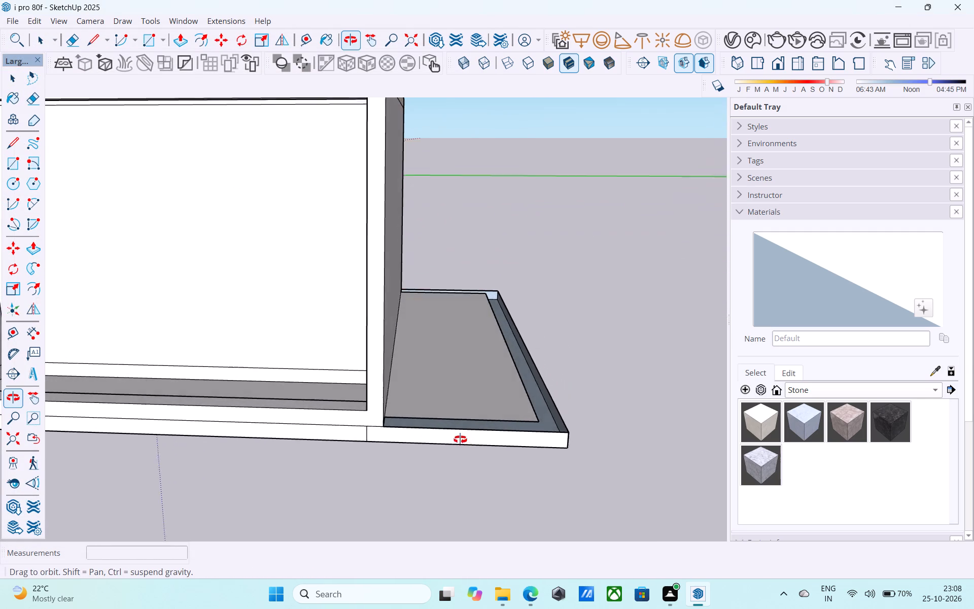
middle_drag(460, 439, 376, 462)
middle_drag(437, 458, 350, 416)
click(360, 446)
double_click(370, 447)
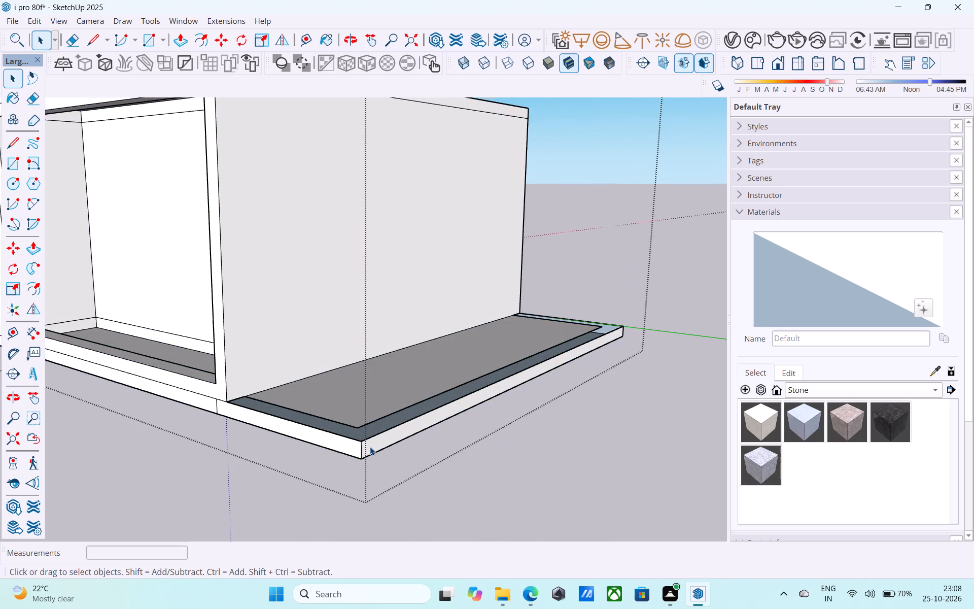
click(370, 447)
click(370, 446)
key(p)
click(369, 444)
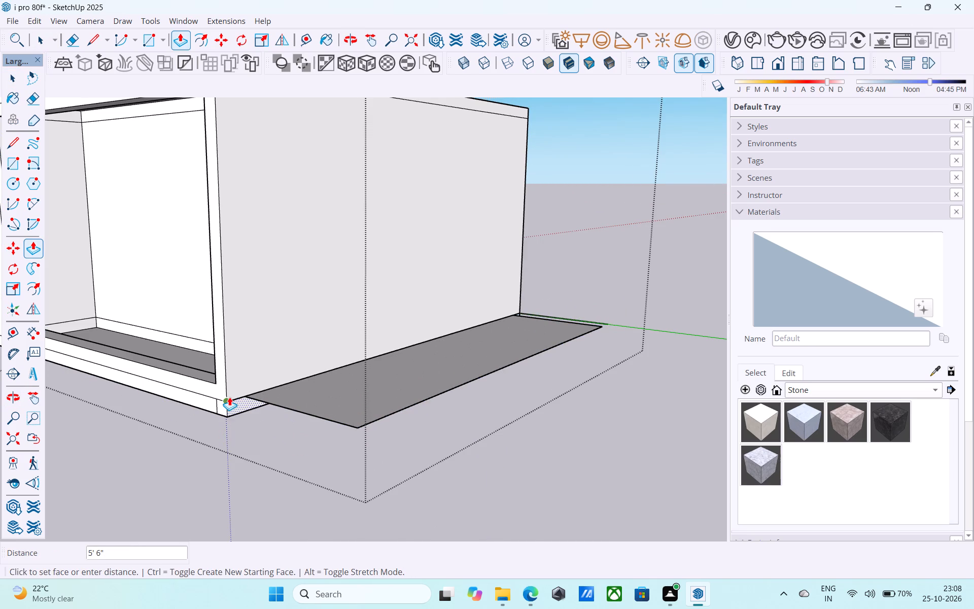
click(229, 395)
Erase the edges of the leftover flat ledge face sticking out beyond the side wall.
middle_drag(280, 405, 430, 296)
key(w)
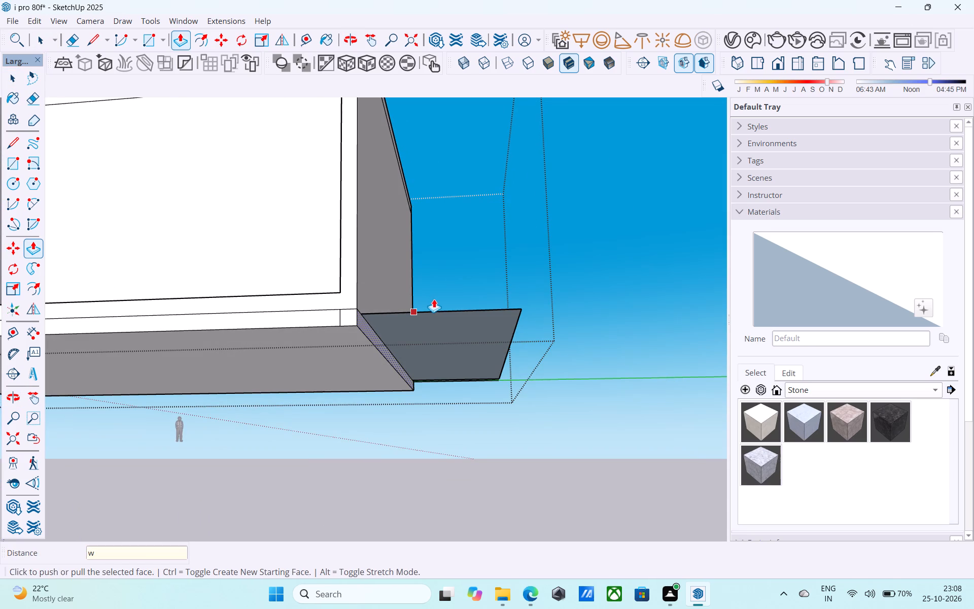
key(e)
drag(441, 298, 455, 407)
drag(464, 367, 570, 337)
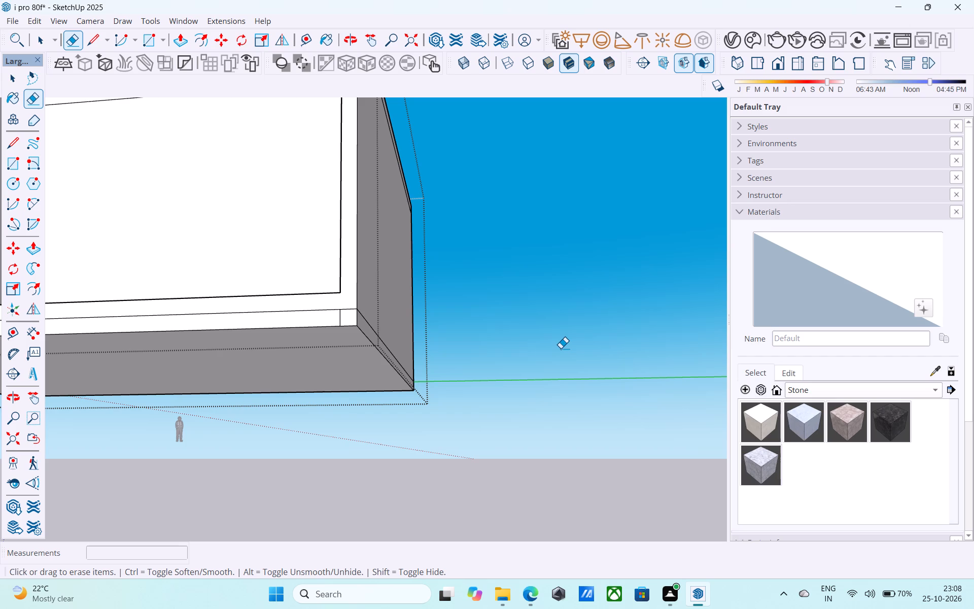
Erase the short vertical line on the base slab's front face near the corner beside the large opening.
scroll(577, 365, down, 7)
middle_drag(553, 369, 550, 380)
middle_drag(548, 387, 454, 484)
middle_click(453, 484)
key(space)
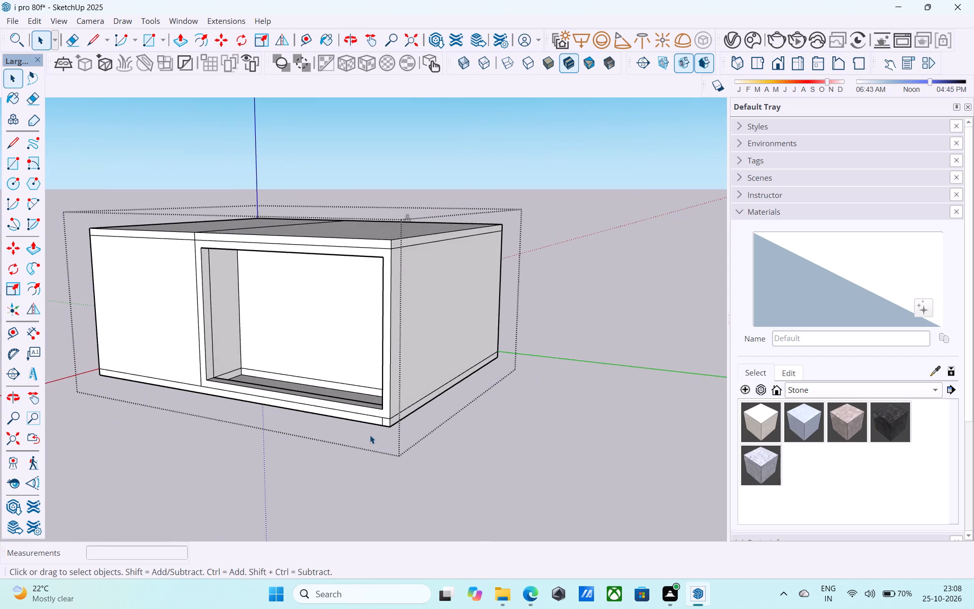
middle_click(367, 431)
scroll(367, 430, up, 4)
middle_click(368, 430)
key(e)
scroll(411, 360, up, 8)
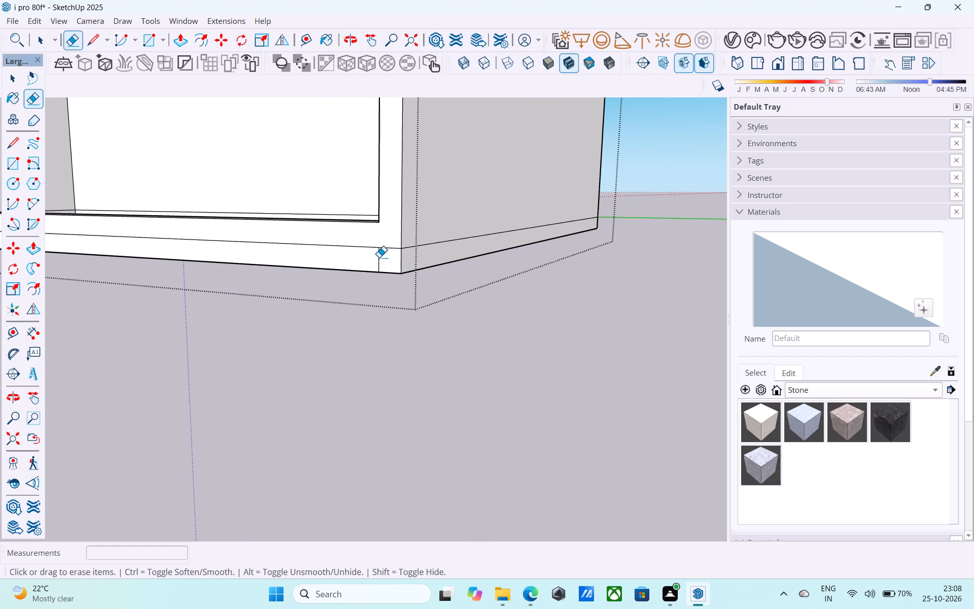
click(379, 257)
Save the model.
scroll(382, 260, down, 11)
key(space)
key(ctrl+s)
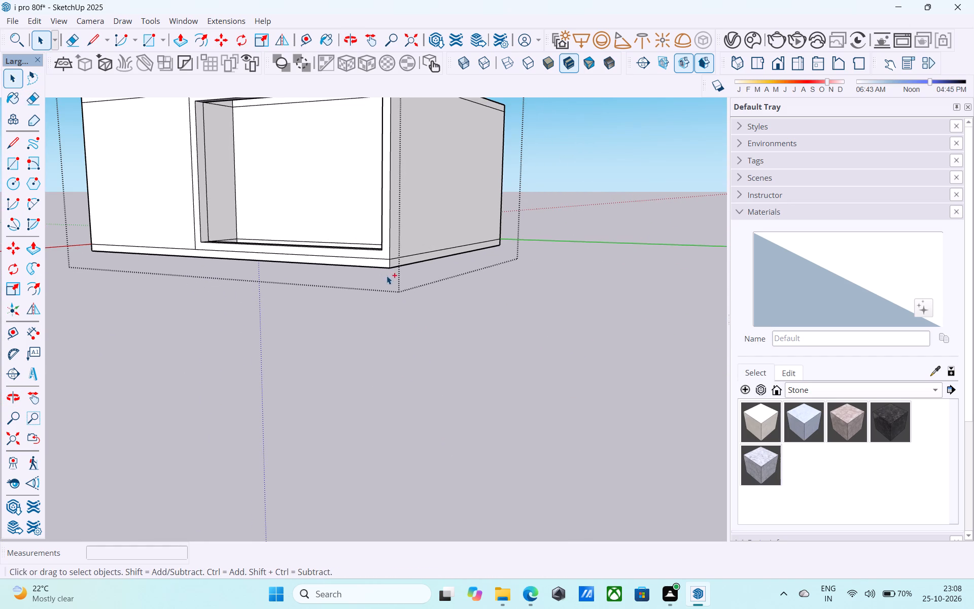
scroll(385, 277, down, 6)
shift+middle_drag(387, 292, 387, 298)
shift+middle_drag(389, 307, 391, 314)
shift+middle_drag(393, 322, 551, 395)
middle_drag(551, 395, 539, 400)
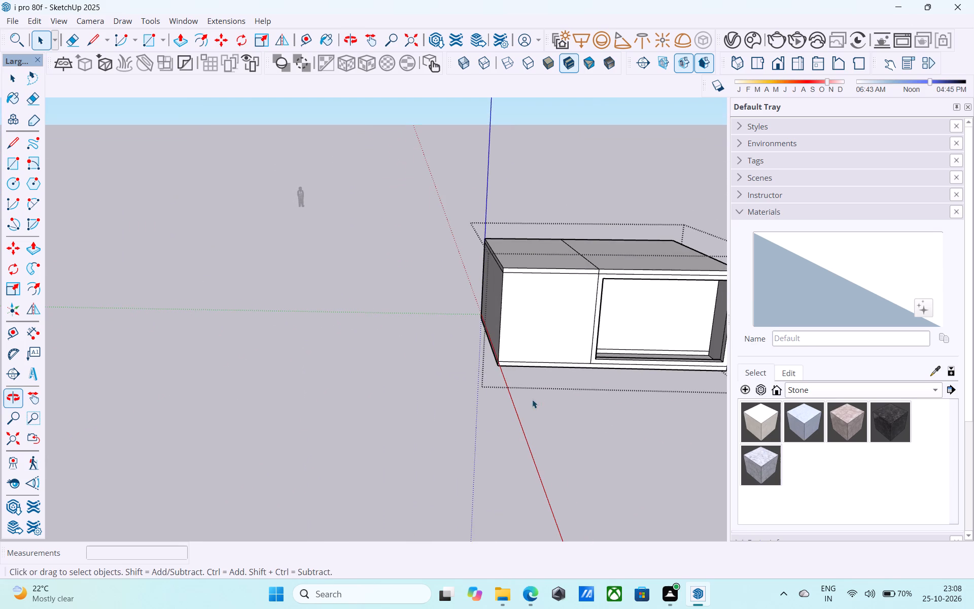
key(ctrl+s)
Finish editing inside the building group and return to the top level of the model.
scroll(505, 364, down, 3)
middle_drag(505, 364, 315, 345)
shift+middle_drag(301, 341, 294, 339)
shift+scroll(351, 331, up, 5)
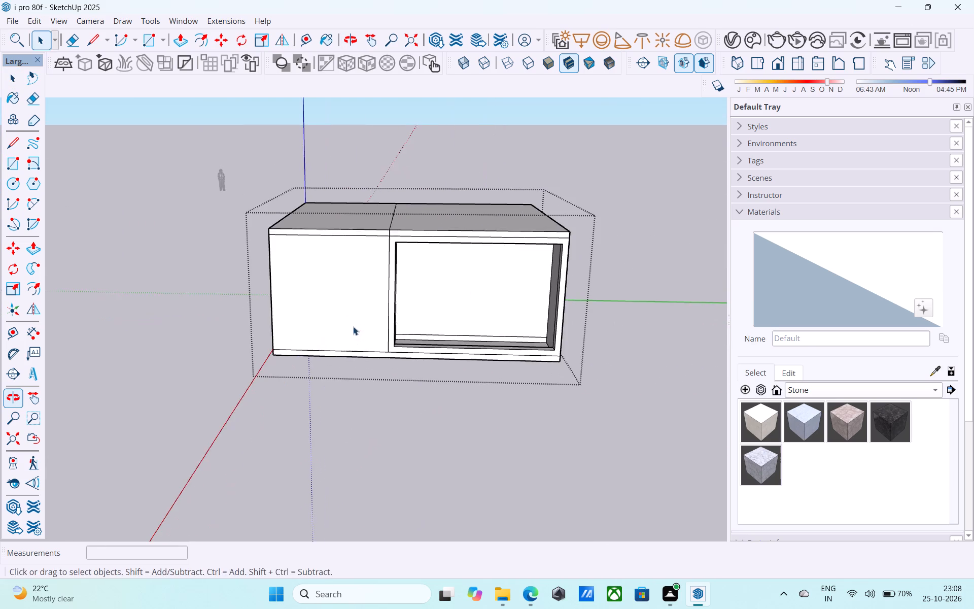
shift+middle_drag(370, 321, 342, 371)
click(577, 347)
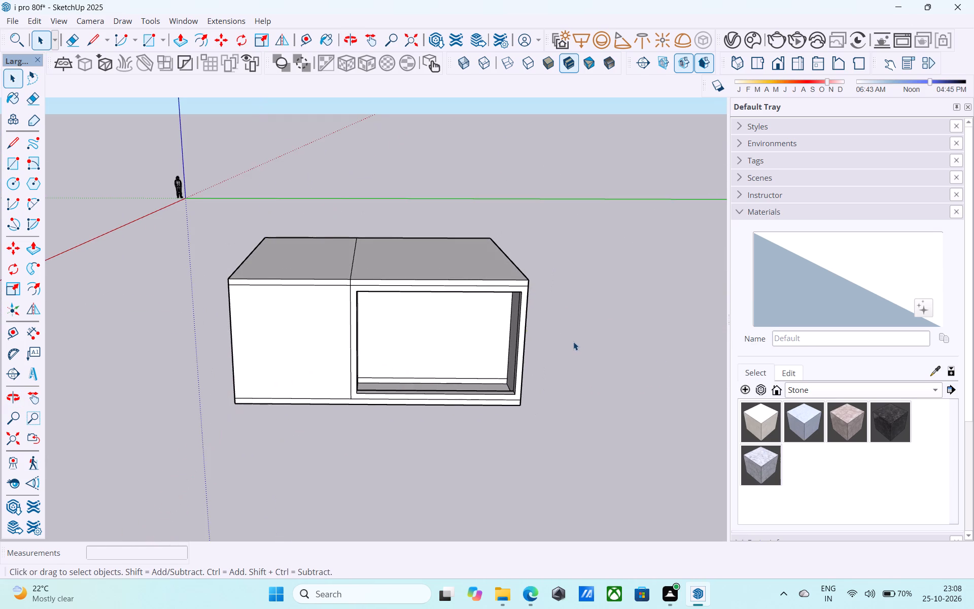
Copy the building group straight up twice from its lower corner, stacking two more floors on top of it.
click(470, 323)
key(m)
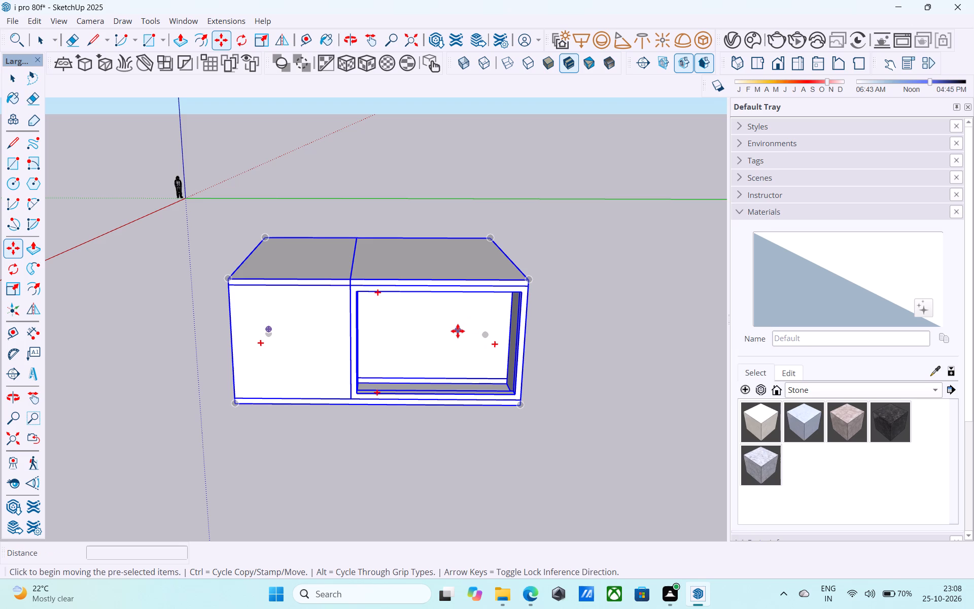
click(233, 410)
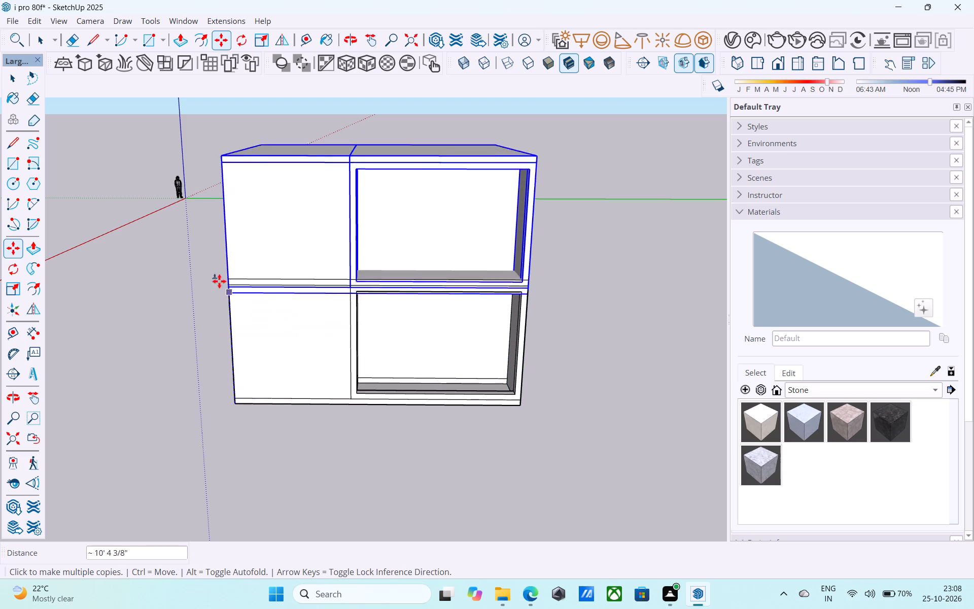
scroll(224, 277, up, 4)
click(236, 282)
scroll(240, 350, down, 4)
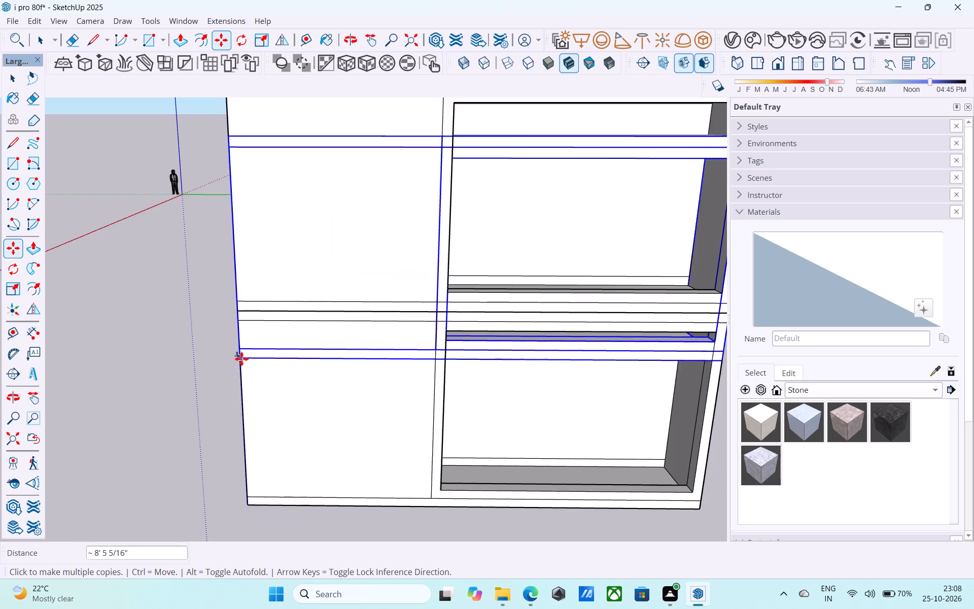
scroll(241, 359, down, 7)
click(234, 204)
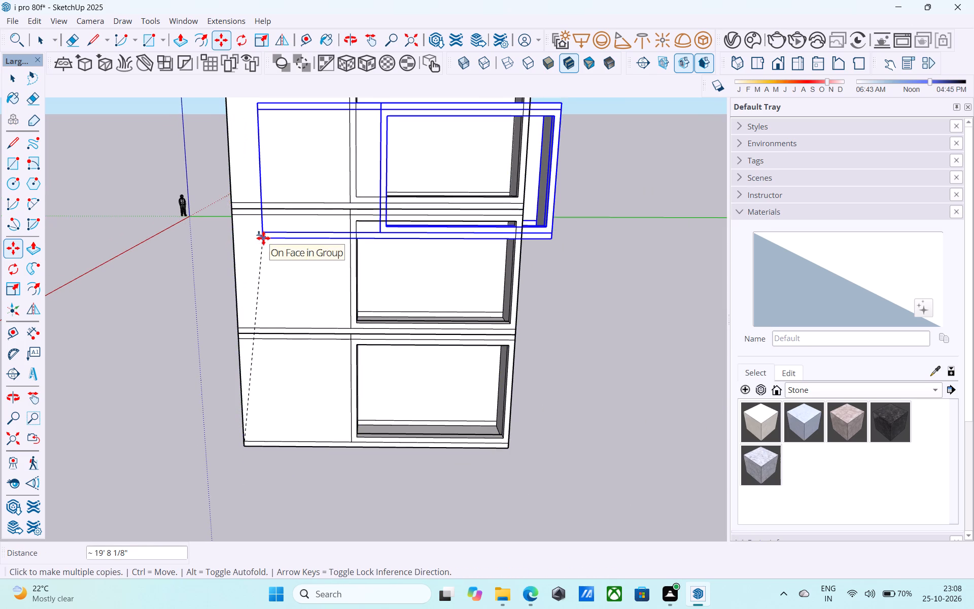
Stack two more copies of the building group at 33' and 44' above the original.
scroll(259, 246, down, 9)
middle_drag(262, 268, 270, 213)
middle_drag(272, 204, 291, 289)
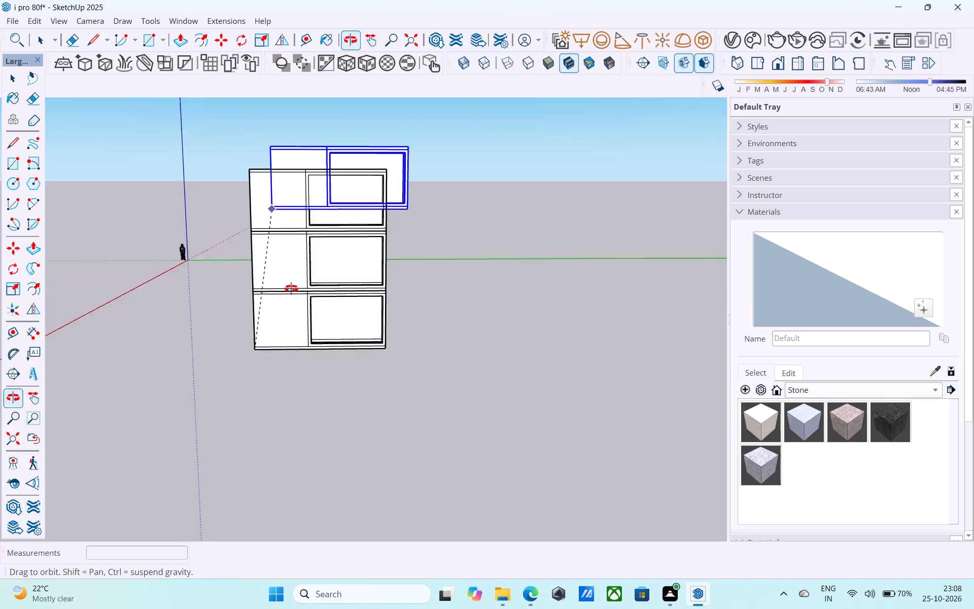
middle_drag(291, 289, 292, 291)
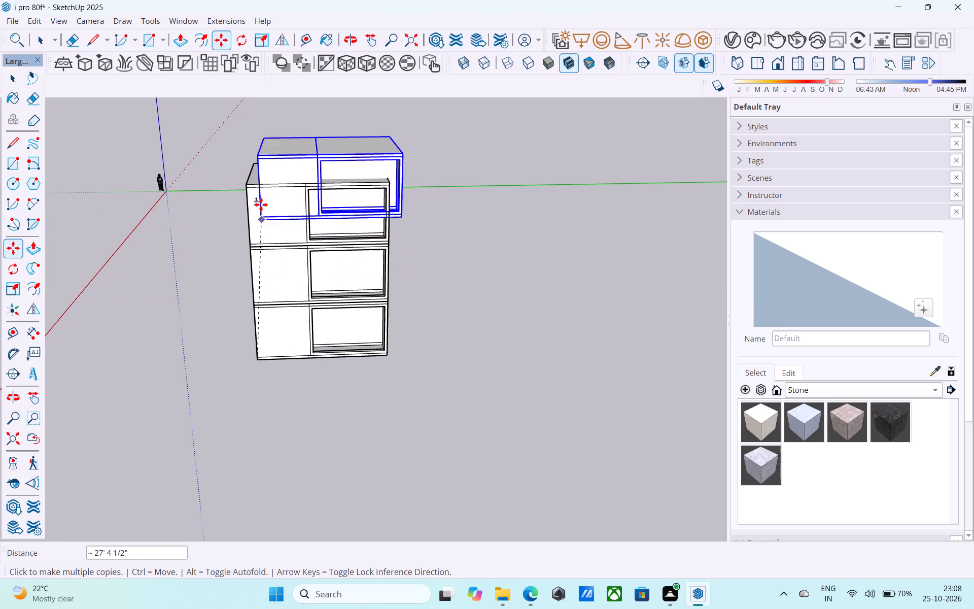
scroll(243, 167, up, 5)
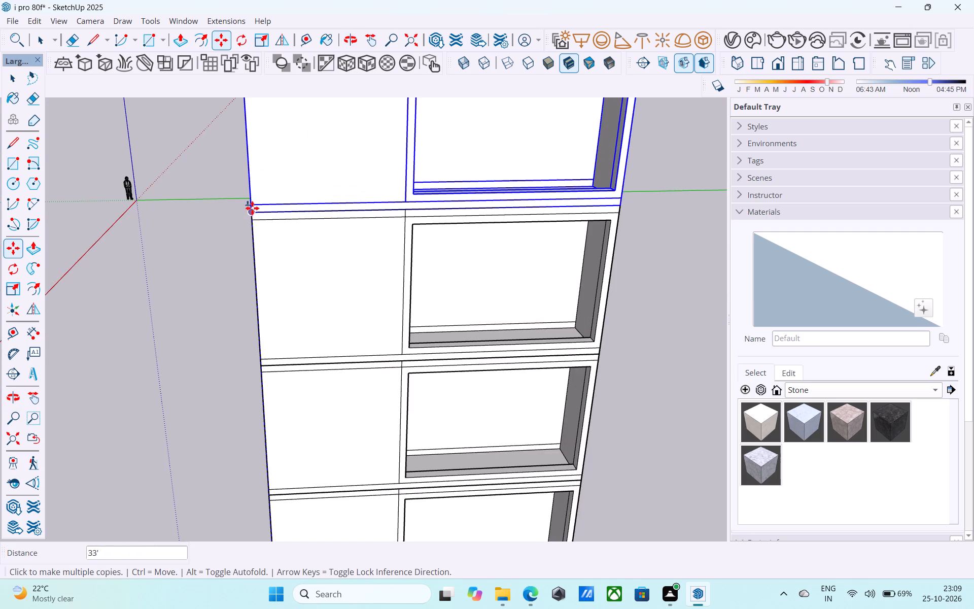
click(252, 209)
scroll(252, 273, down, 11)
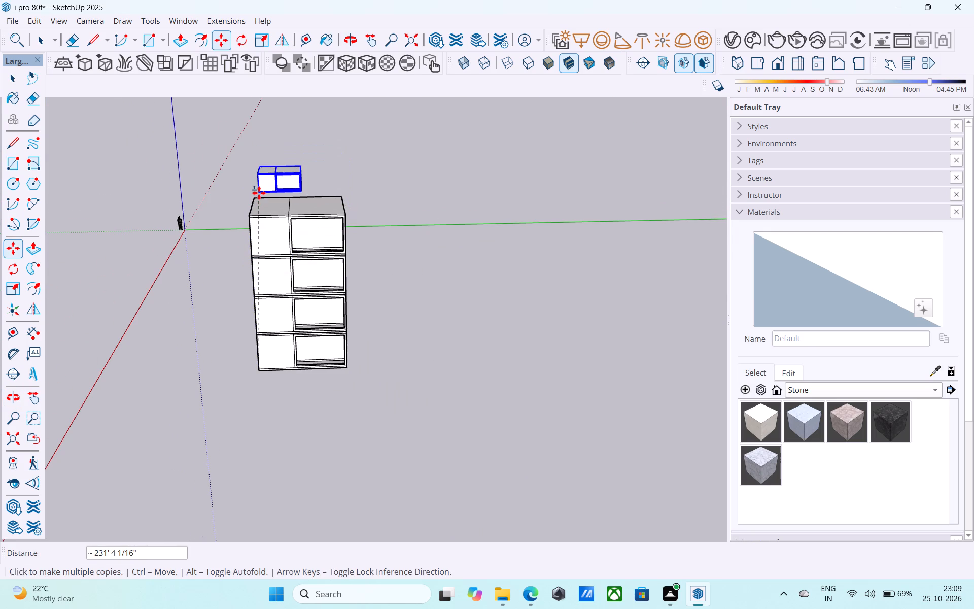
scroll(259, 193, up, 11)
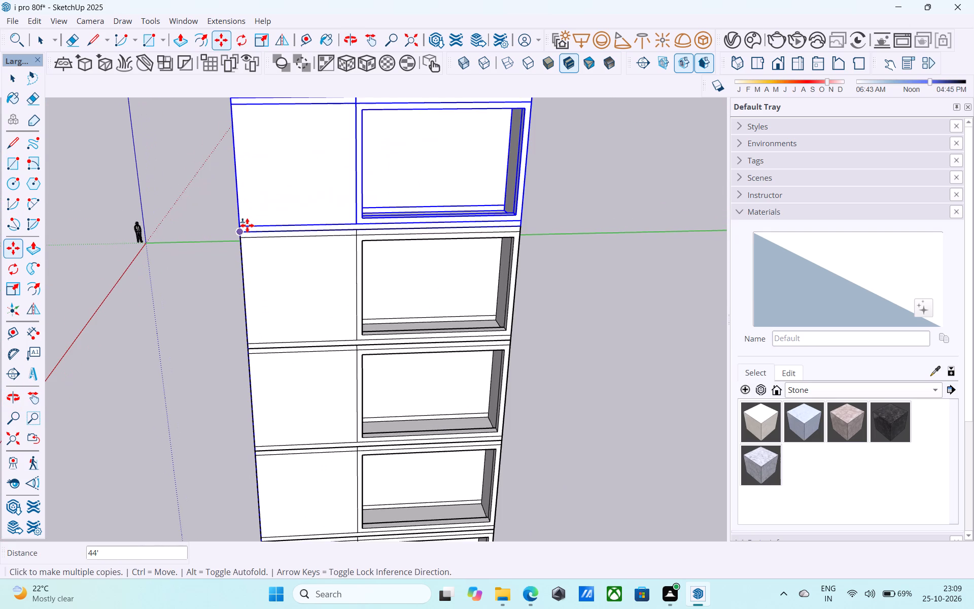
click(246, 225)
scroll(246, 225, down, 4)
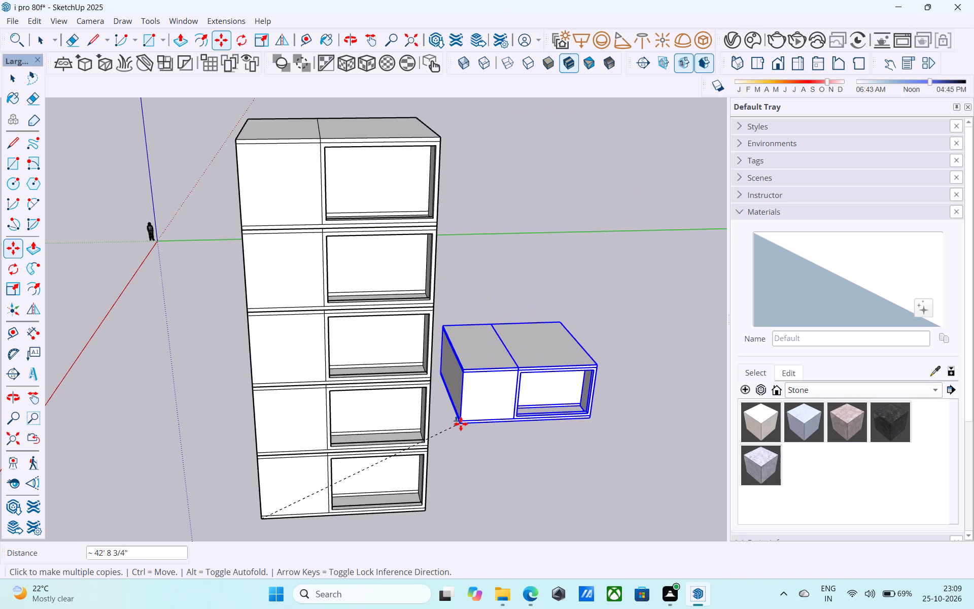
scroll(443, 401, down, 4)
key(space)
Examine the stacked floors from several sides.
middle_click(442, 400)
middle_drag(439, 399, 415, 334)
shift+middle_drag(419, 346, 436, 369)
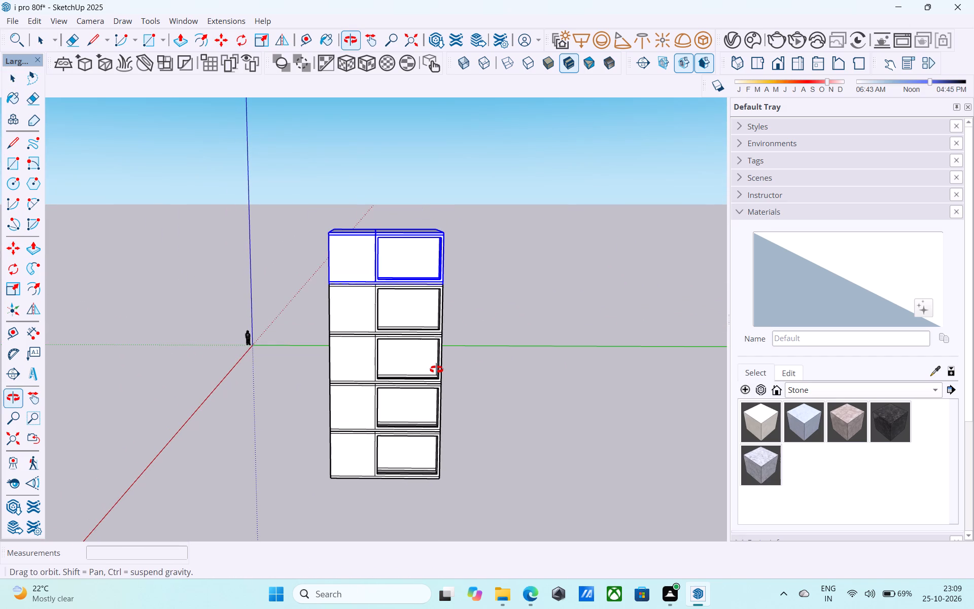
shift+middle_drag(436, 369, 254, 371)
middle_click(253, 371)
middle_drag(253, 370, 431, 359)
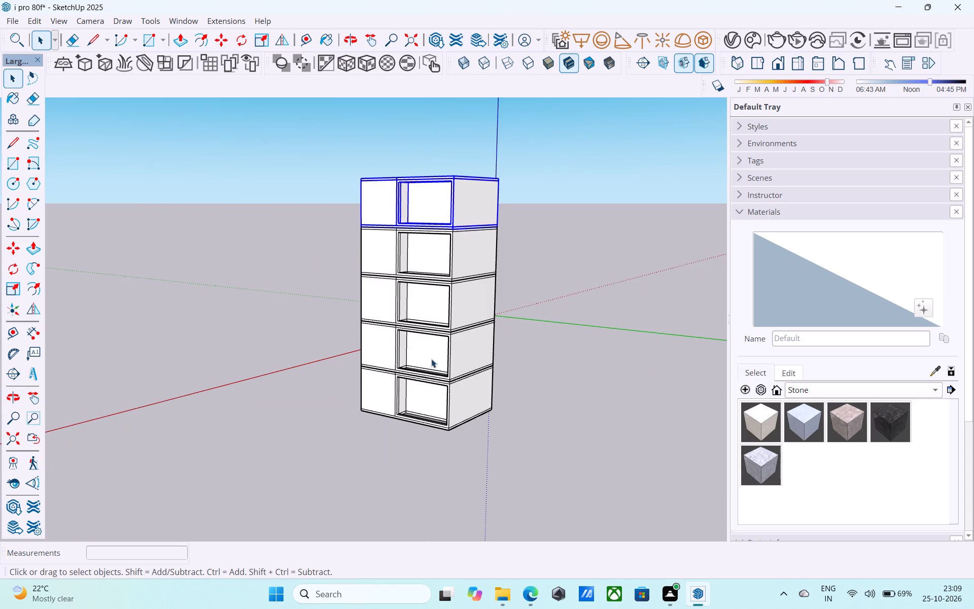
middle_drag(431, 359, 431, 359)
scroll(401, 350, down, 2)
middle_click(400, 350)
shift+middle_drag(396, 350, 392, 352)
shift+middle_drag(386, 353, 347, 376)
middle_drag(354, 379, 422, 382)
middle_drag(424, 384, 438, 392)
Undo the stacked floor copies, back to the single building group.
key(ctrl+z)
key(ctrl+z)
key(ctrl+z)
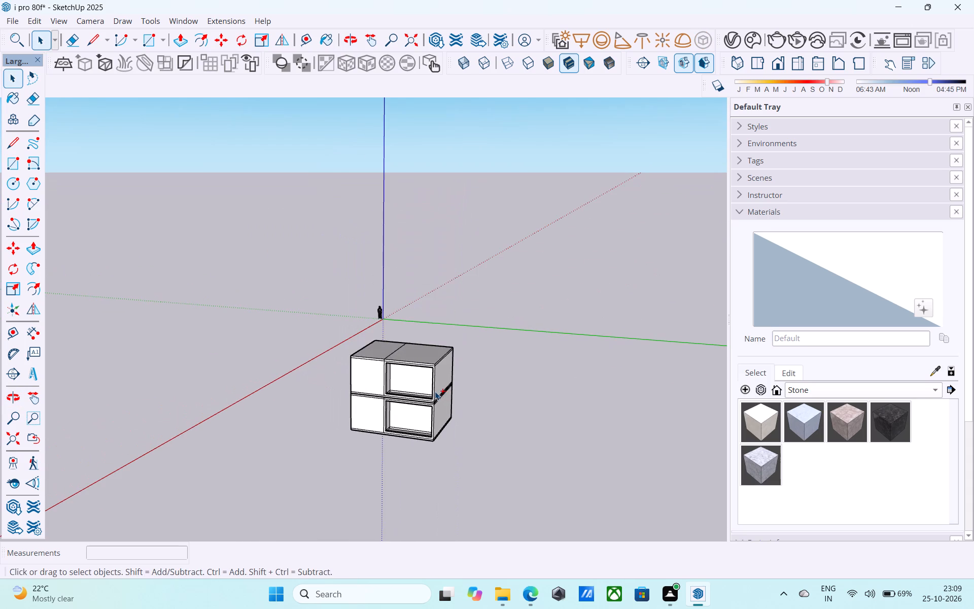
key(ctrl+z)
Convert the building group into a component with the default settings.
scroll(421, 403, up, 5)
click(421, 403)
right_click(419, 404)
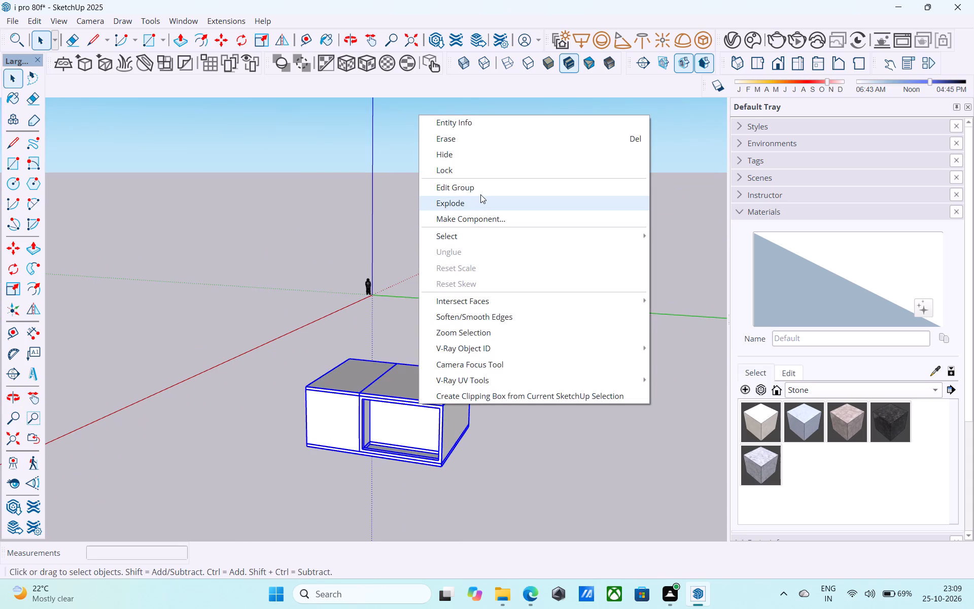
click(492, 226)
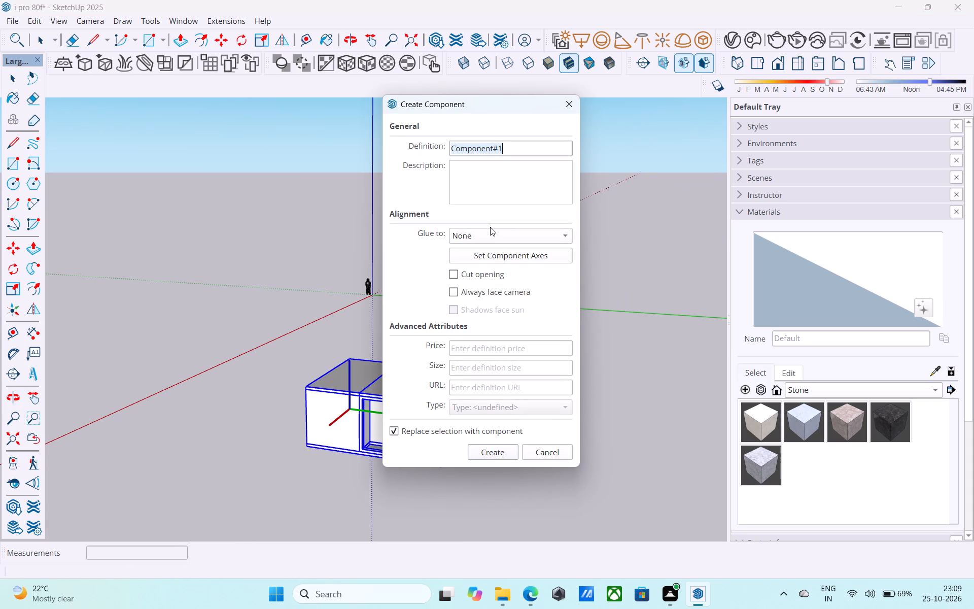
key(Return)
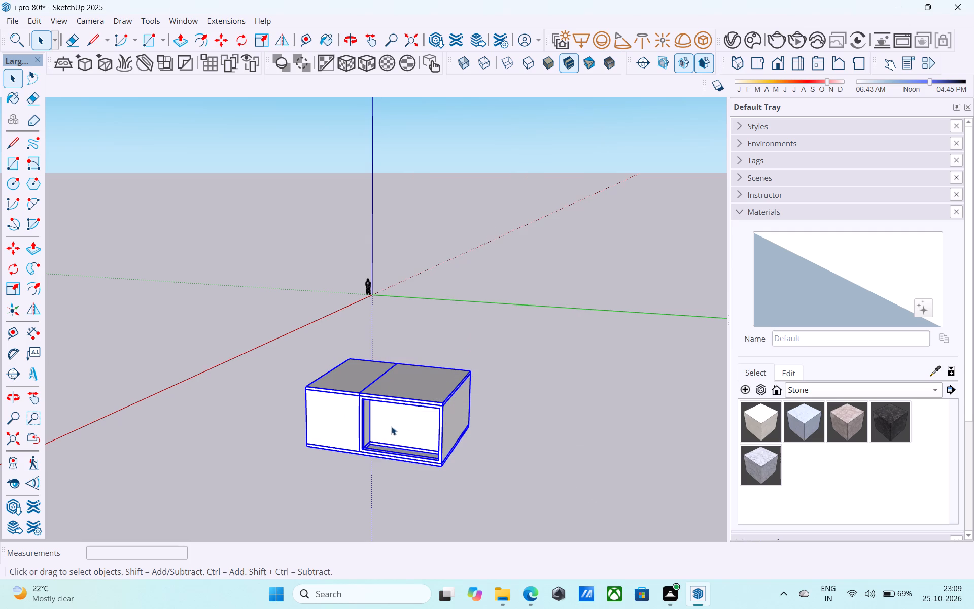
Copy the building component straight up from its lower front corner onto its top corner as a second floor.
key(m)
scroll(324, 463, up, 10)
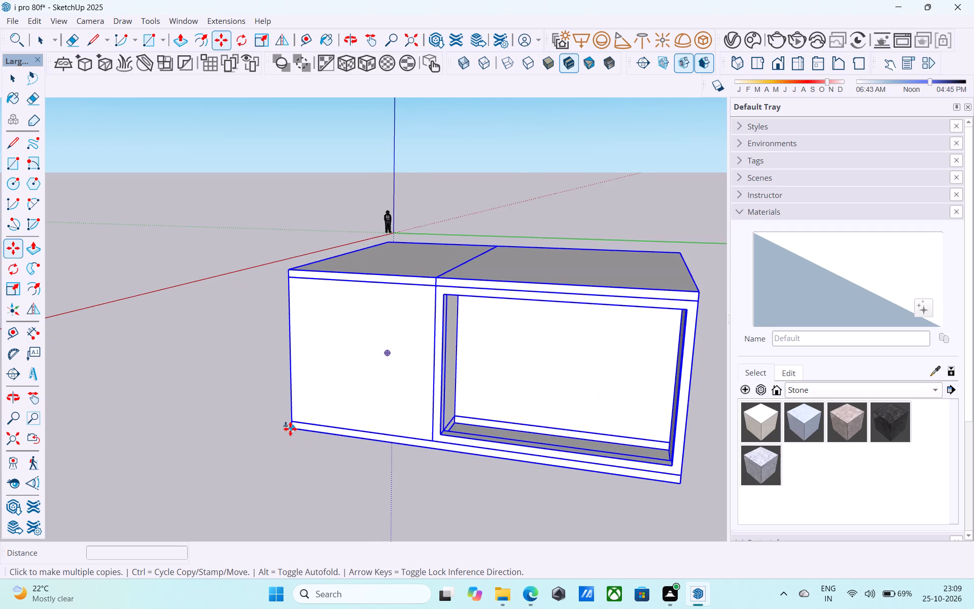
click(290, 429)
click(290, 267)
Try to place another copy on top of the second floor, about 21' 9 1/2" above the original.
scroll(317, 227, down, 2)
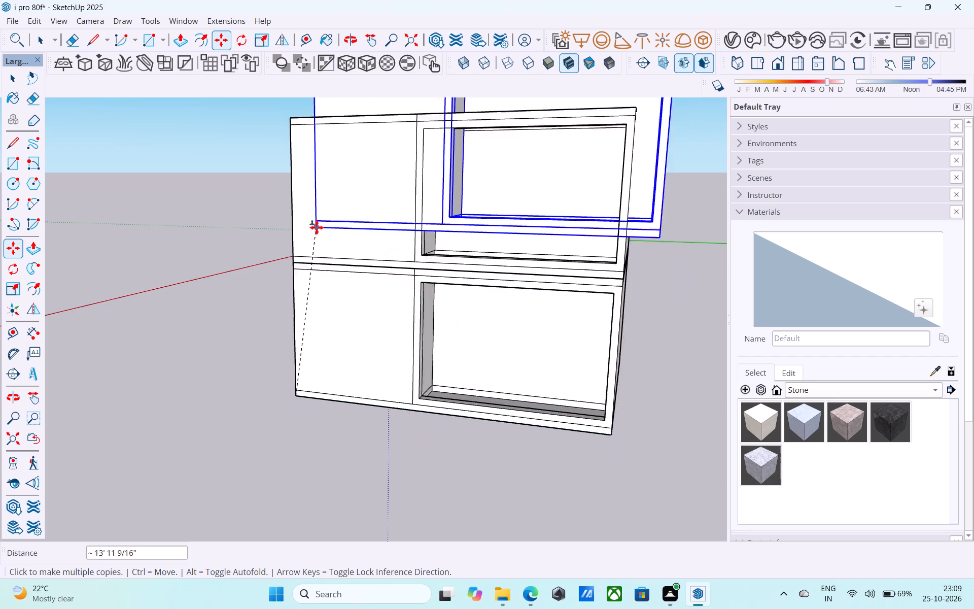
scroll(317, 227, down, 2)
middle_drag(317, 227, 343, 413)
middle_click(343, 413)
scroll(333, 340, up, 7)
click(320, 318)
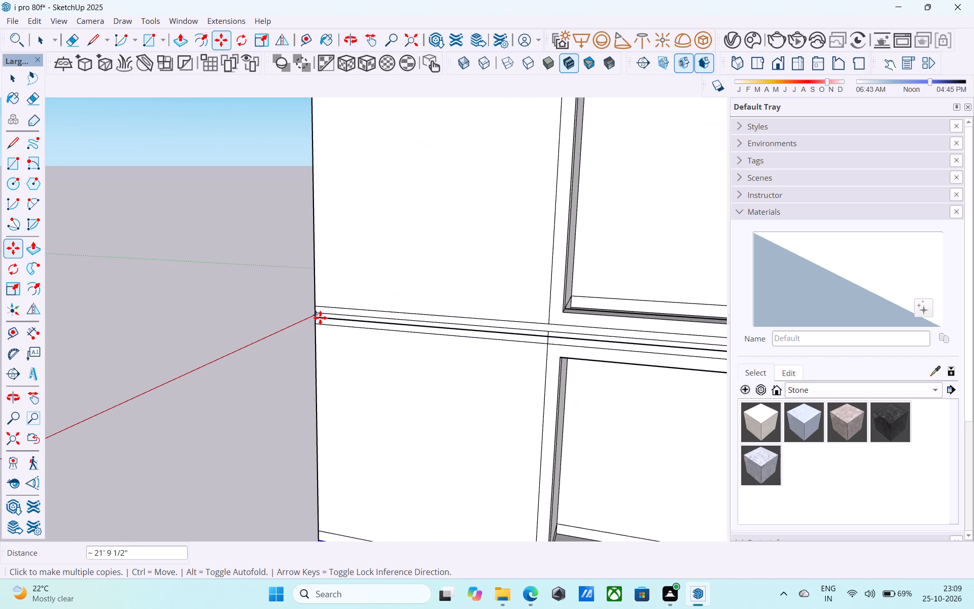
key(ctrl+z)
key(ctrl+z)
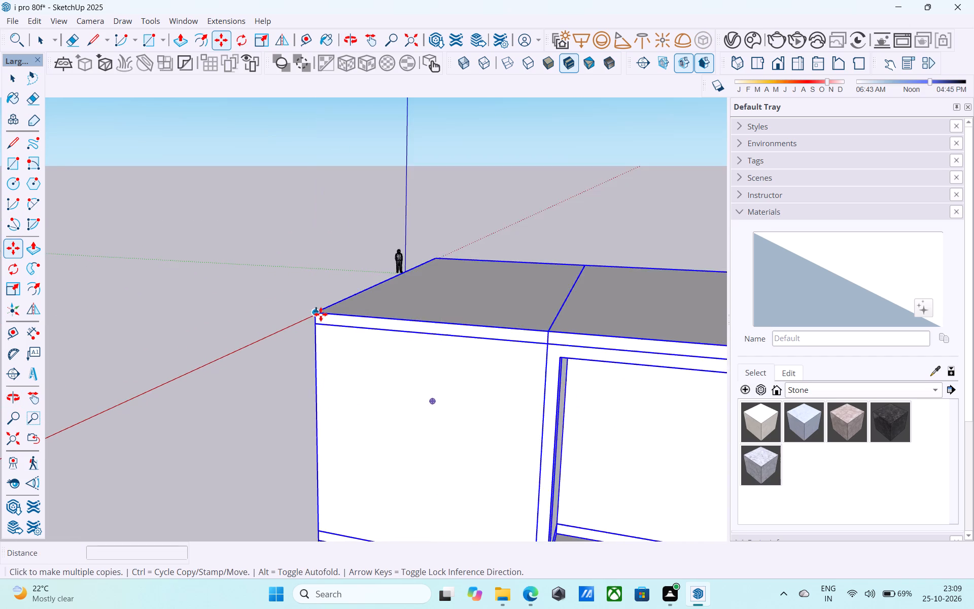
Copy the ground-floor component from its lower front corner 22' straight up onto the second floor as a third floor.
scroll(321, 314, down, 13)
scroll(345, 386, up, 5)
key(space)
click(343, 423)
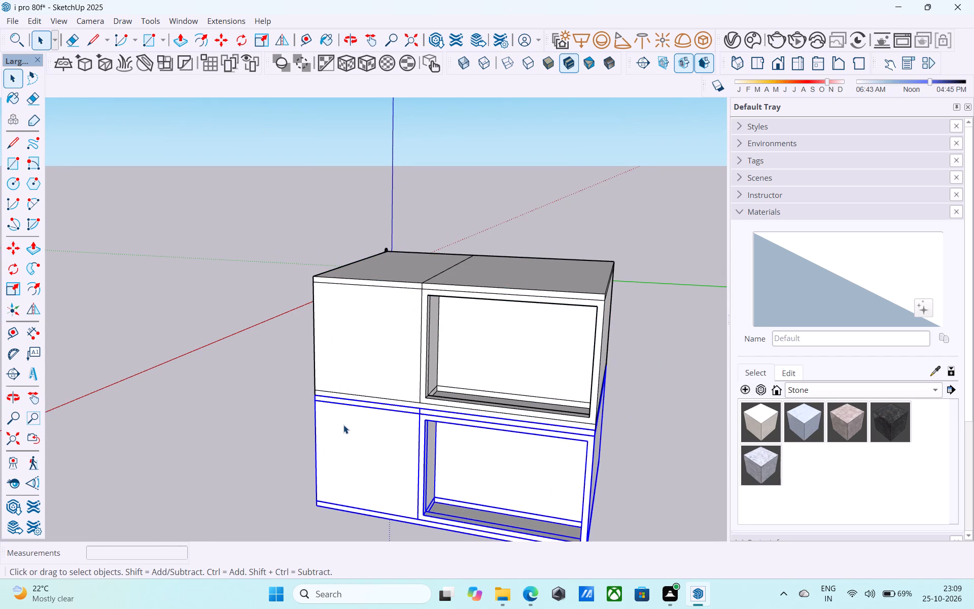
key(m)
scroll(321, 513, up, 5)
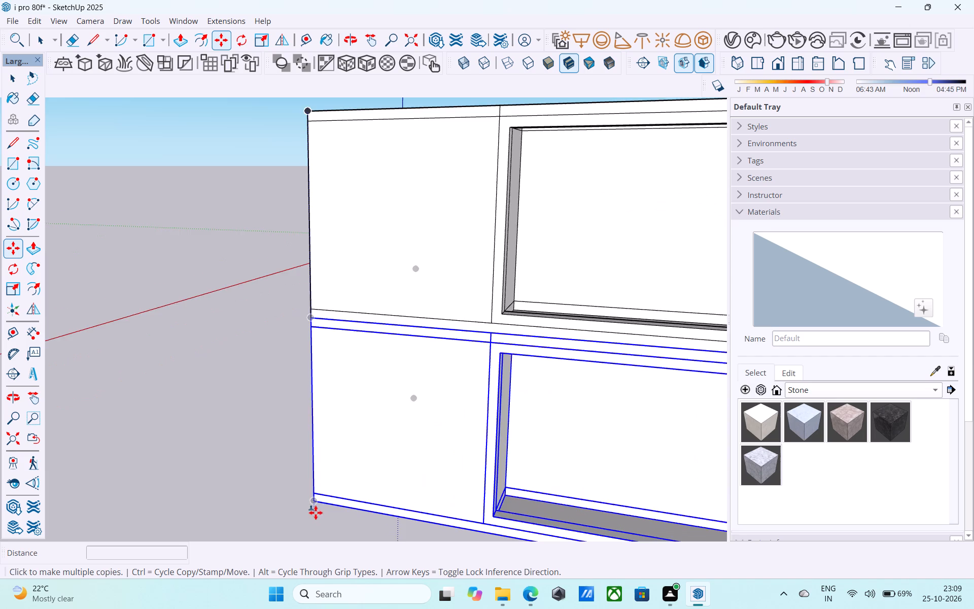
scroll(316, 513, up, 3)
click(312, 501)
scroll(320, 375, down, 7)
shift+middle_drag(319, 371, 339, 536)
scroll(306, 334, up, 5)
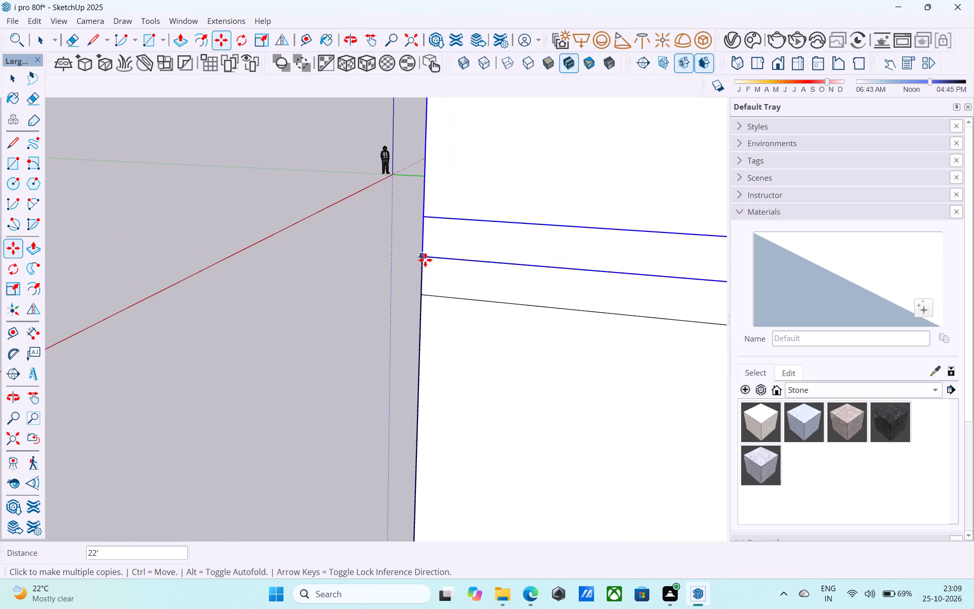
click(425, 260)
Place another copy of the component on the top front corner of the third floor as a fourth floor.
scroll(371, 345, down, 10)
shift+middle_drag(391, 303, 382, 332)
shift+middle_drag(376, 346, 367, 441)
middle_click(367, 441)
scroll(307, 385, up, 6)
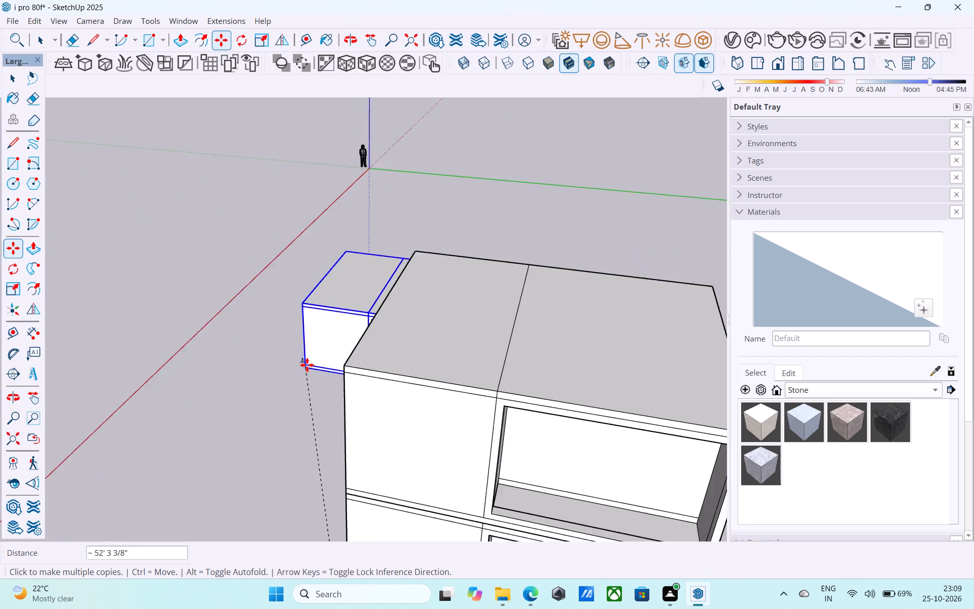
scroll(307, 365, up, 2)
click(411, 364)
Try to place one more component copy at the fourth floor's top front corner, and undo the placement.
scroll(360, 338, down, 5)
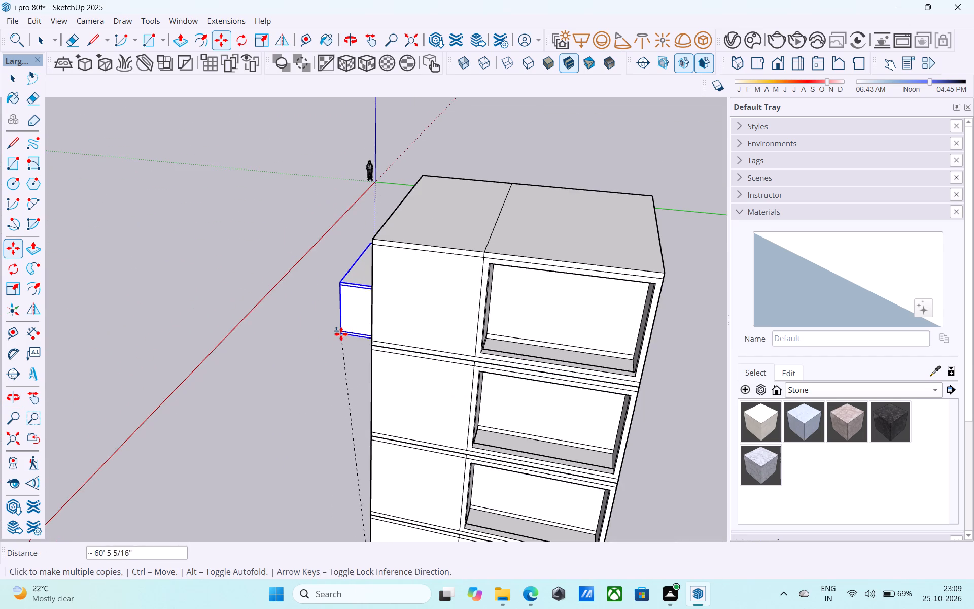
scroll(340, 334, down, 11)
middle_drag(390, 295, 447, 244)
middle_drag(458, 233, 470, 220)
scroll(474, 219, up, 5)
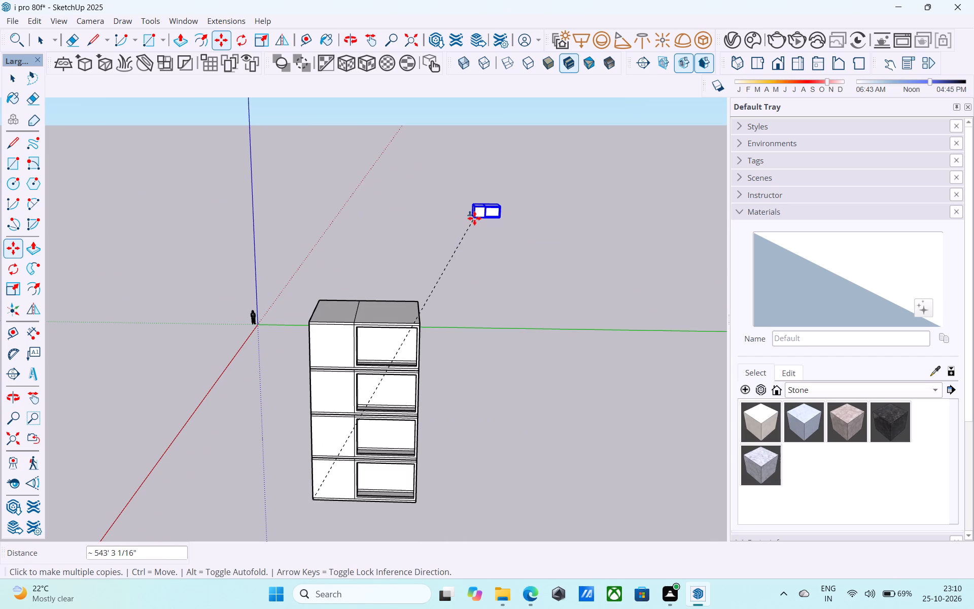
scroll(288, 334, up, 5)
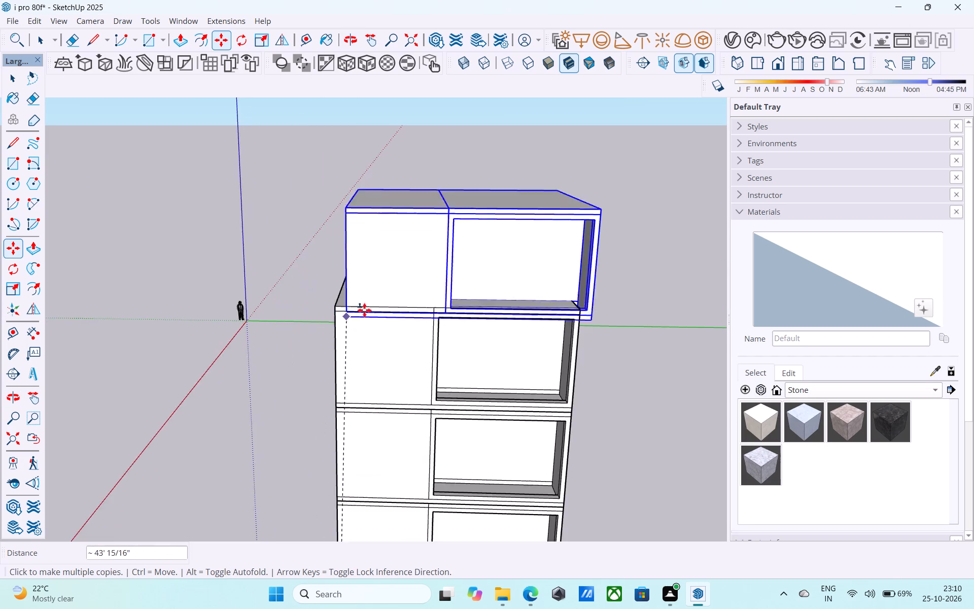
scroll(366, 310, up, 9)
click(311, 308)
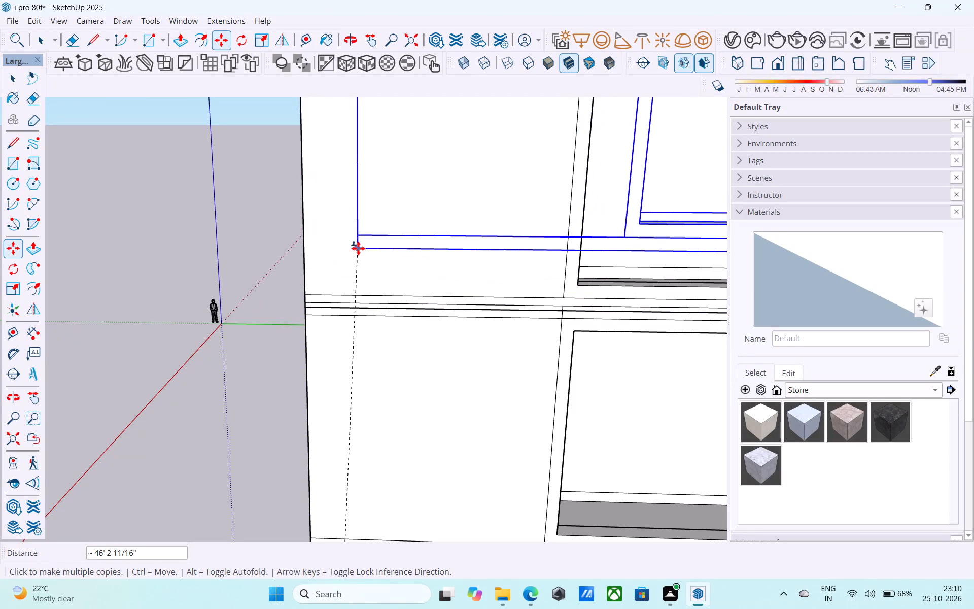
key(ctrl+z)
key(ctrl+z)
Copy the top-floor component straight up from its lower front corner onto its top corner as a fifth floor.
scroll(358, 248, down, 6)
key(space)
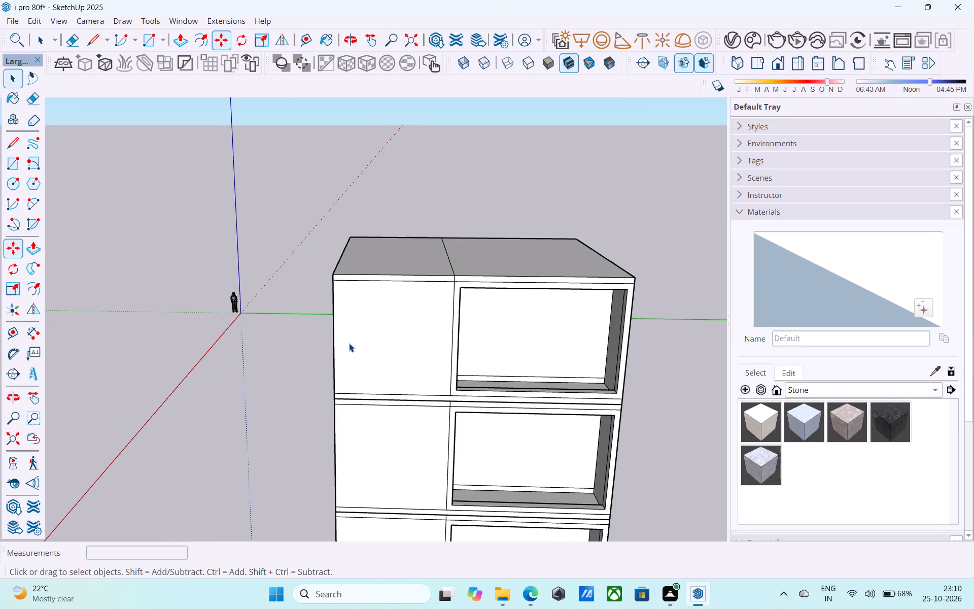
click(347, 349)
key(m)
scroll(342, 361, up, 4)
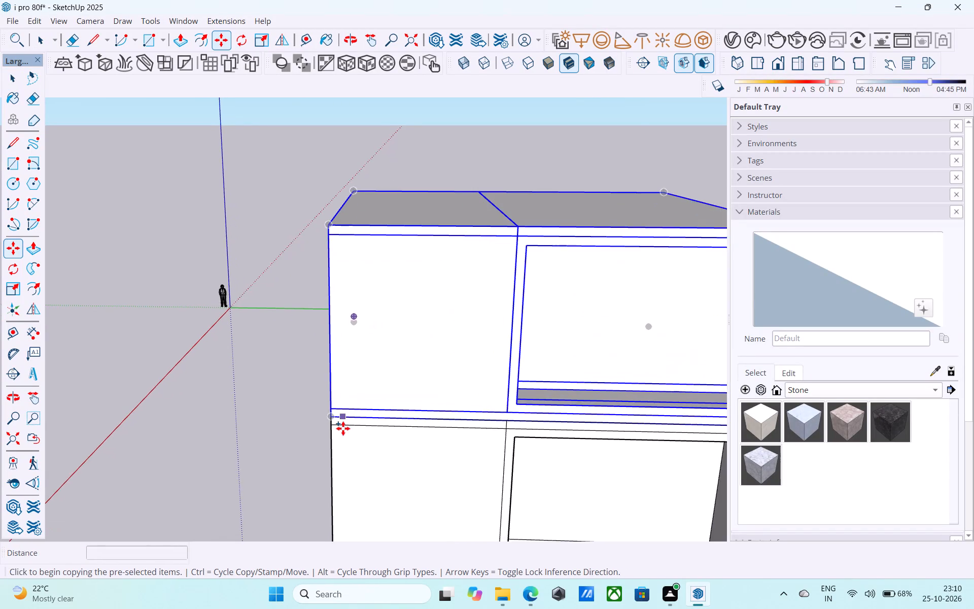
scroll(343, 428, up, 3)
click(330, 412)
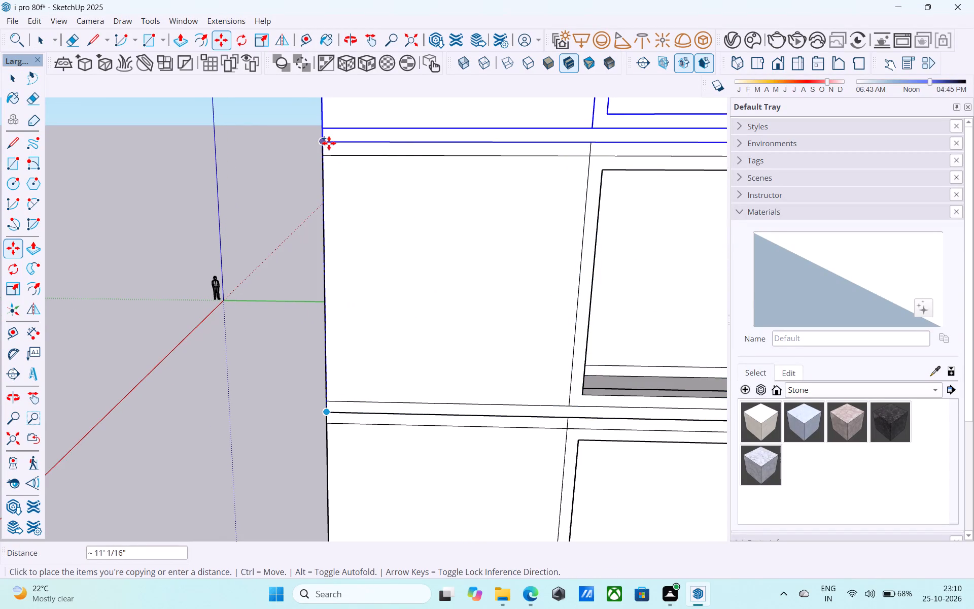
click(328, 143)
scroll(323, 142, down, 13)
key(space)
click(453, 158)
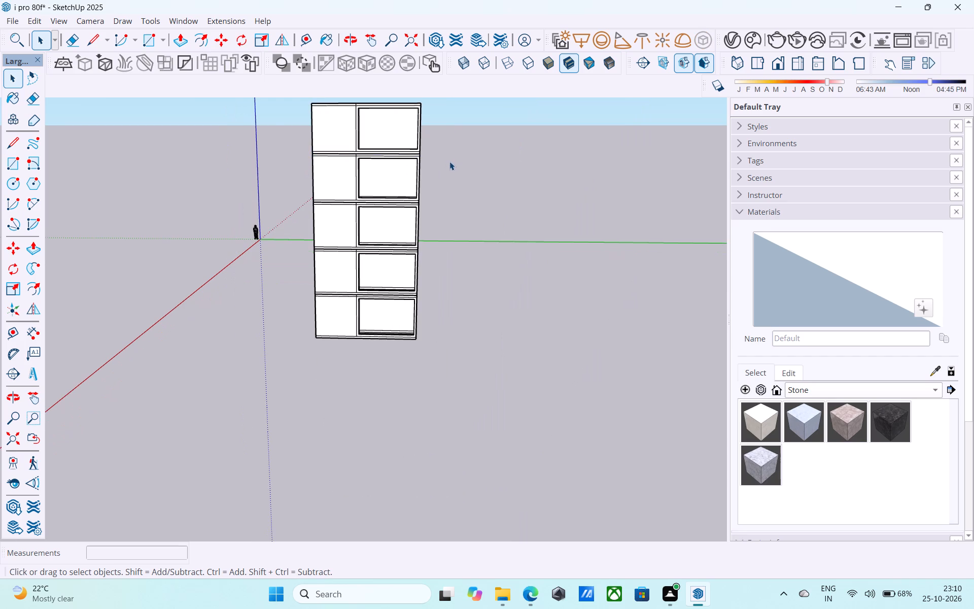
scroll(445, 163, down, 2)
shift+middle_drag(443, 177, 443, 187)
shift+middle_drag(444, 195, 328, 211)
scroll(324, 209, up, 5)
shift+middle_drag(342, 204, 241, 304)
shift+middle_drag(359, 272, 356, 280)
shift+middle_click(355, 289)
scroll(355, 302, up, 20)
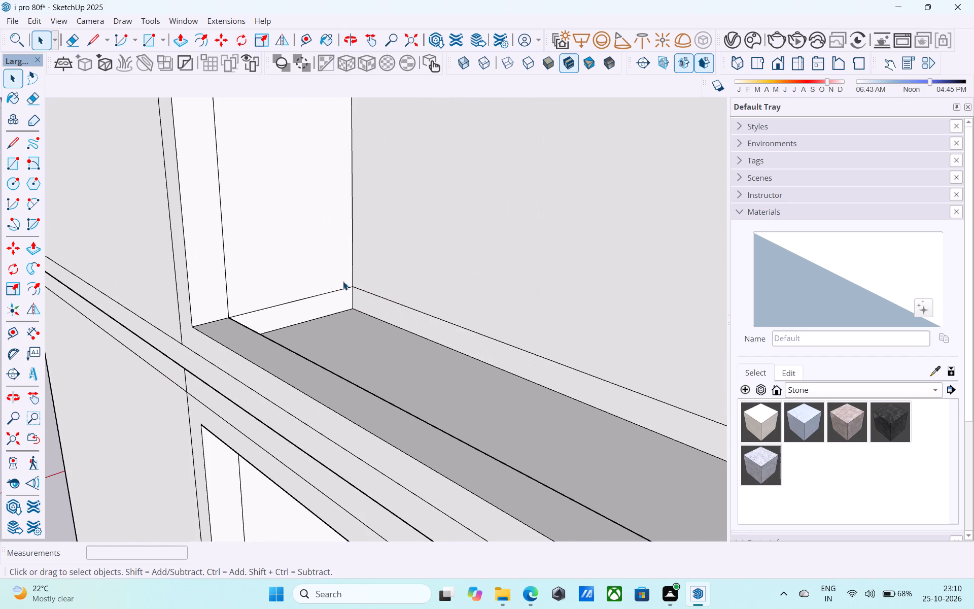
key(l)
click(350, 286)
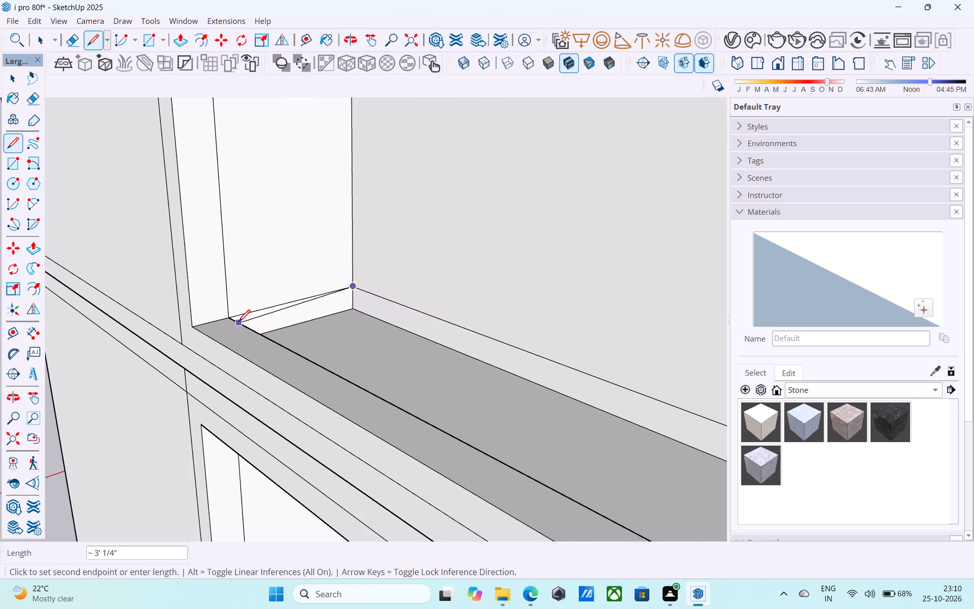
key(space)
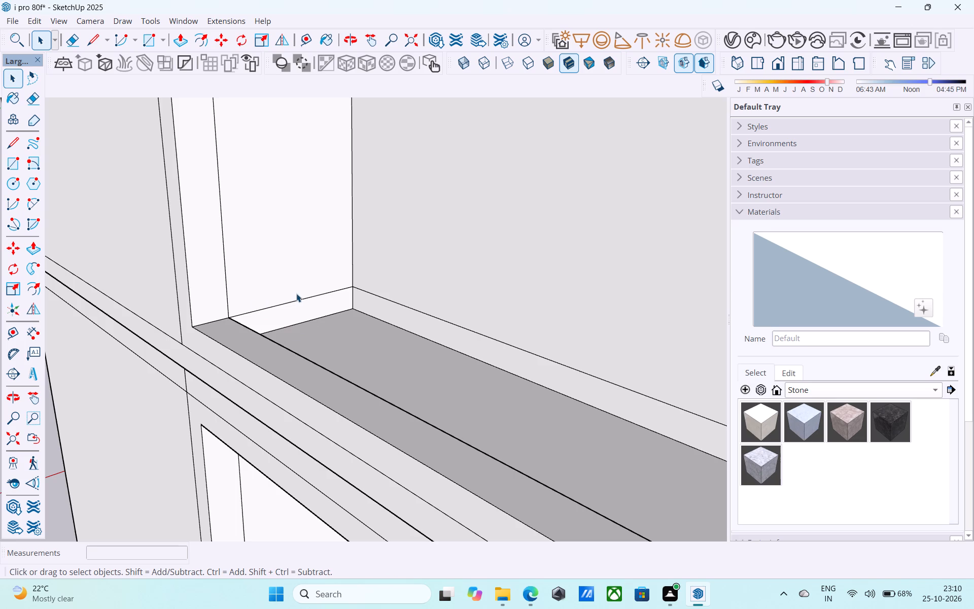
Open the ground-floor component of the stack for editing.
scroll(296, 293, down, 15)
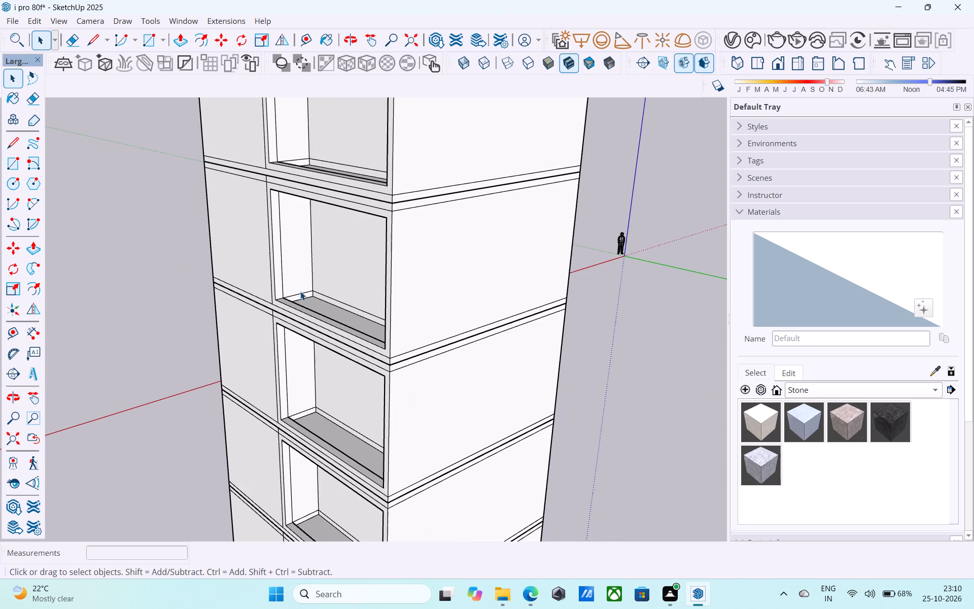
scroll(300, 291, down, 10)
middle_drag(298, 289, 375, 252)
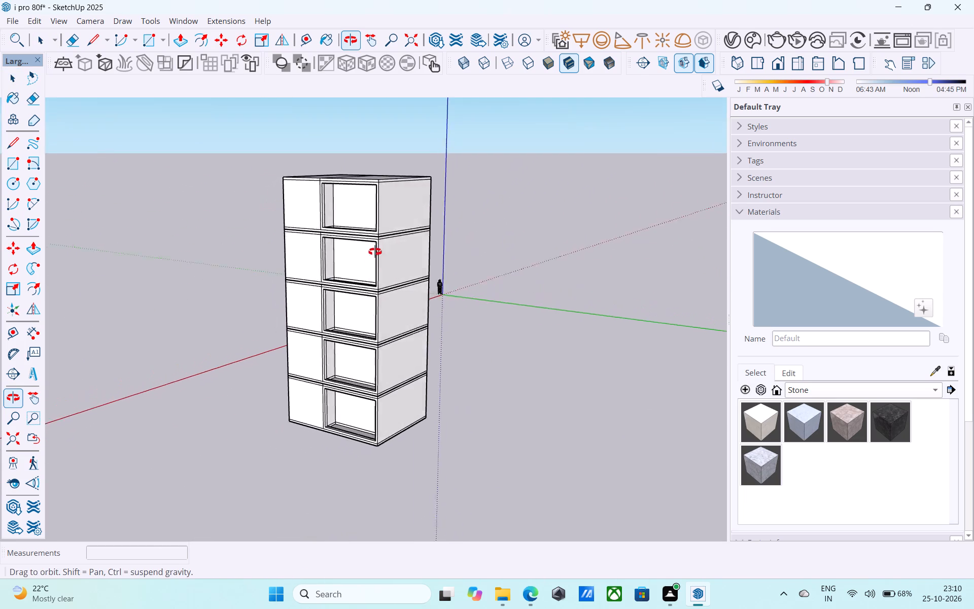
middle_drag(375, 252, 518, 207)
scroll(441, 397, up, 5)
double_click(371, 374)
scroll(369, 373, up, 4)
click(357, 373)
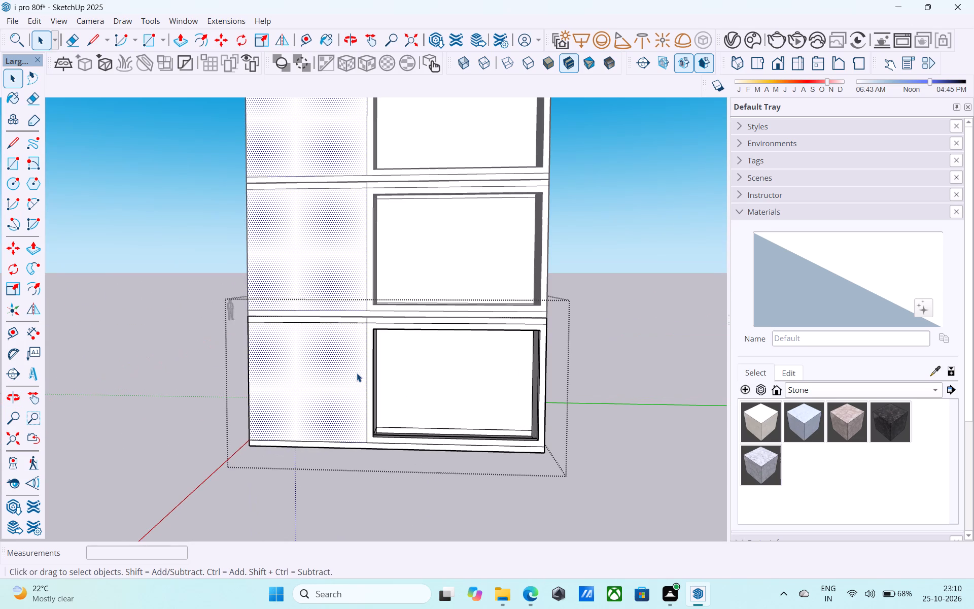
Push/Pull the low strip at the base of the recessed front opening's back wall by 3' to level the recess floor.
scroll(355, 373, down, 3)
shift+middle_drag(355, 373, 339, 377)
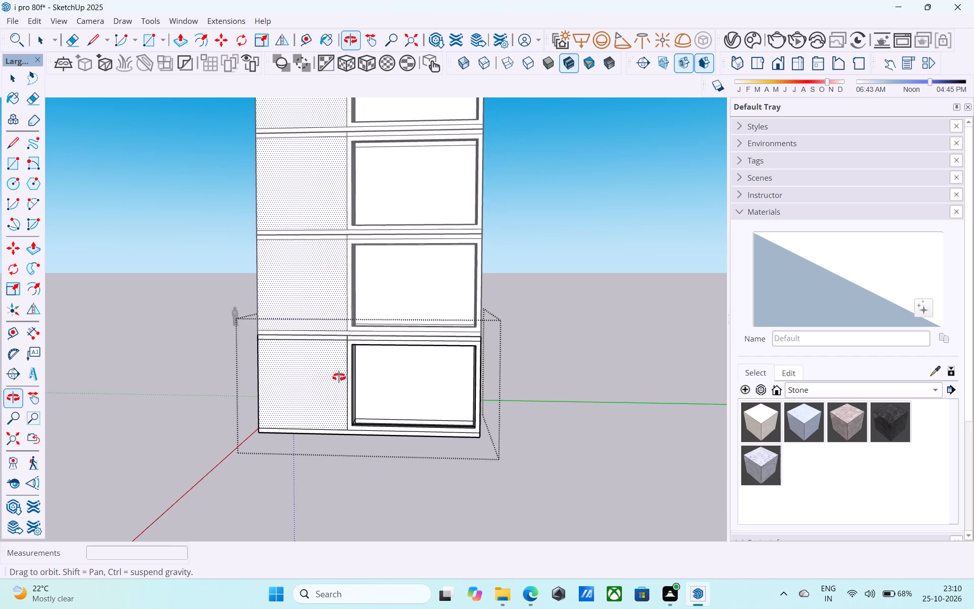
shift+middle_drag(339, 377, 249, 397)
middle_drag(347, 393, 384, 468)
scroll(369, 456, up, 4)
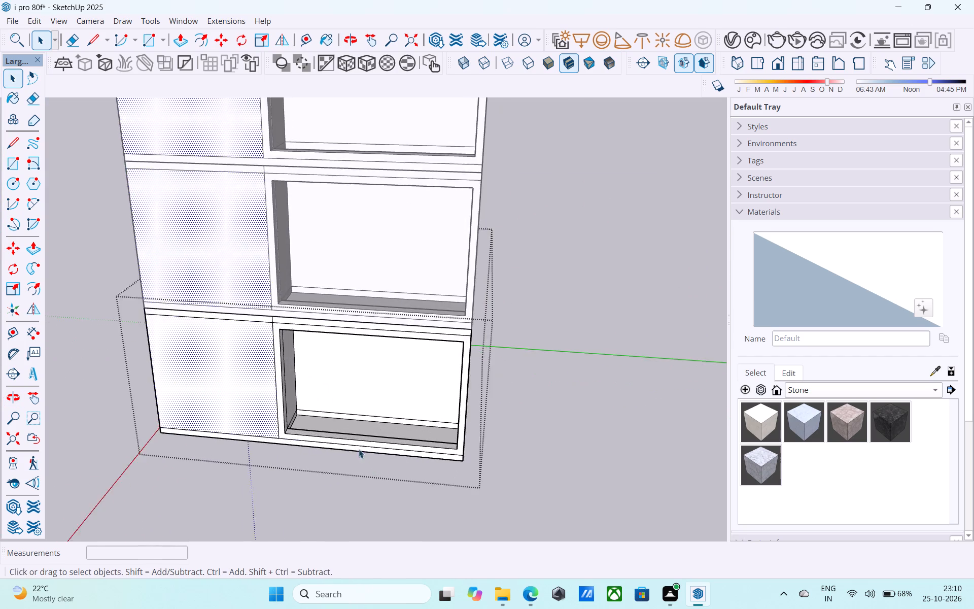
scroll(359, 449, up, 9)
click(321, 391)
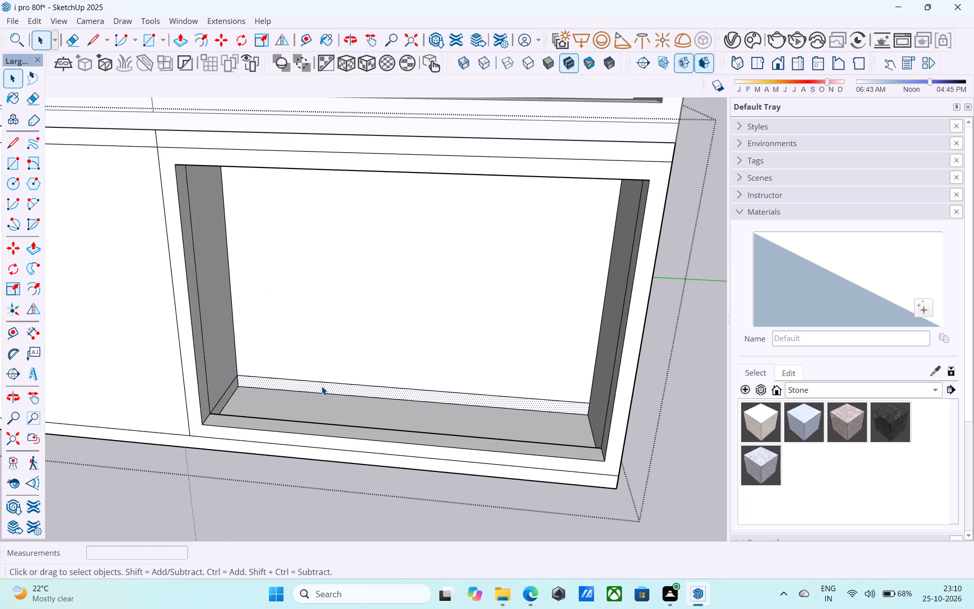
key(p)
click(322, 386)
click(291, 427)
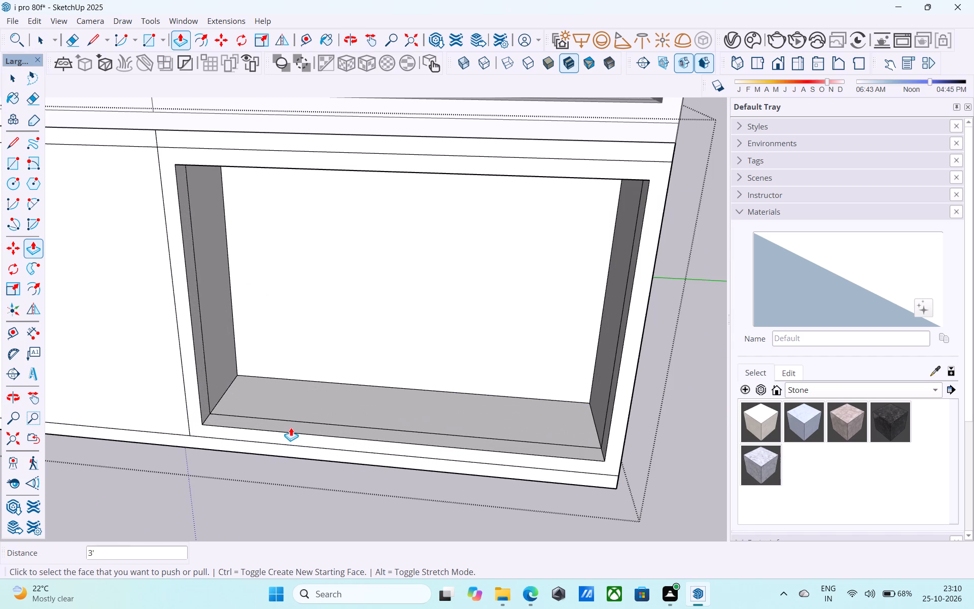
key(space)
Erase the leftover edge running across the floor of the ground floor's front recess.
text(e)
click(292, 422)
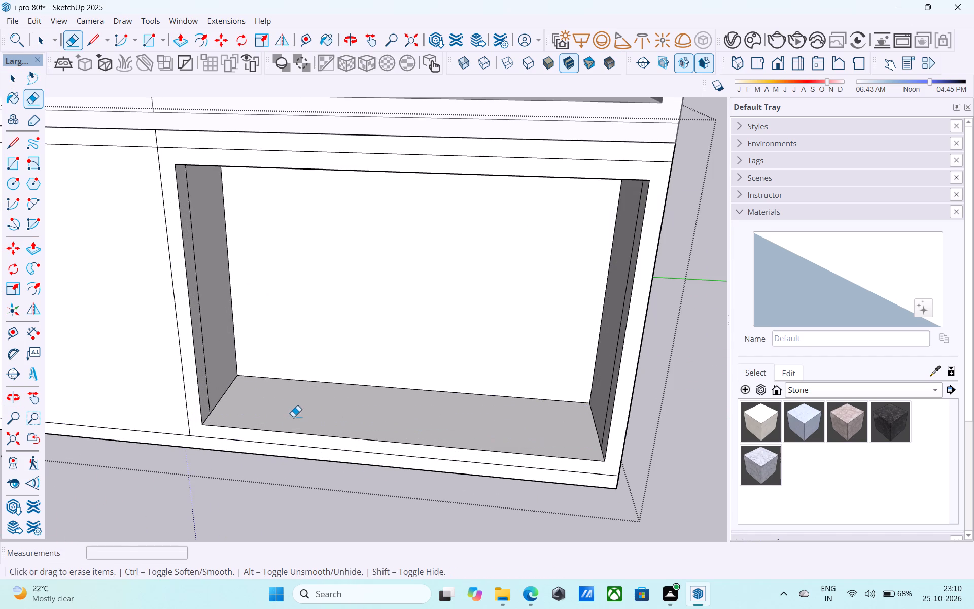
key(space)
Examine the cleaned-up recesses across the whole stack of floors.
scroll(294, 415, down, 6)
scroll(294, 415, up, 5)
scroll(294, 415, down, 11)
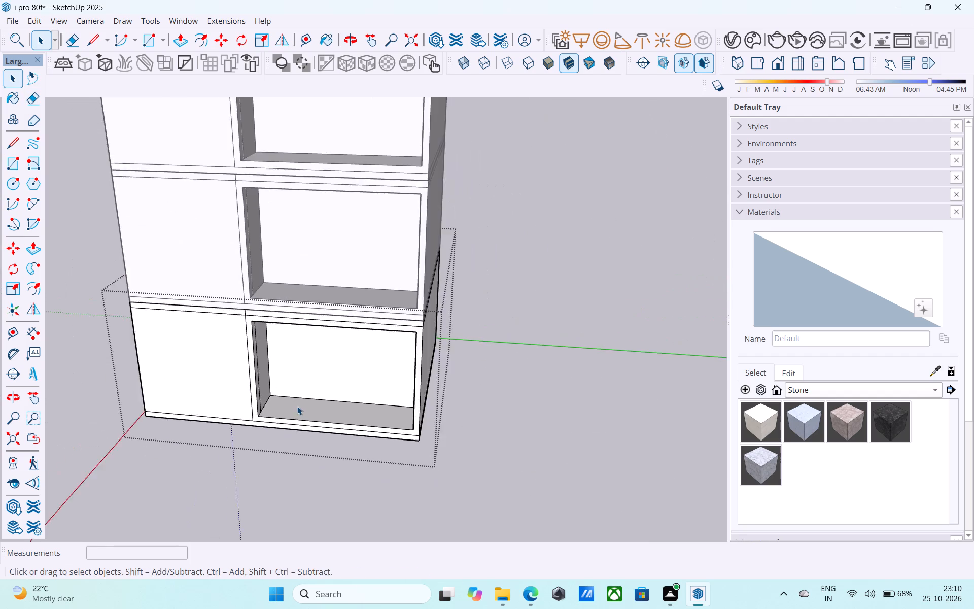
scroll(297, 406, down, 4)
middle_drag(296, 405, 264, 379)
scroll(270, 383, down, 5)
middle_drag(357, 365, 303, 365)
middle_click(303, 365)
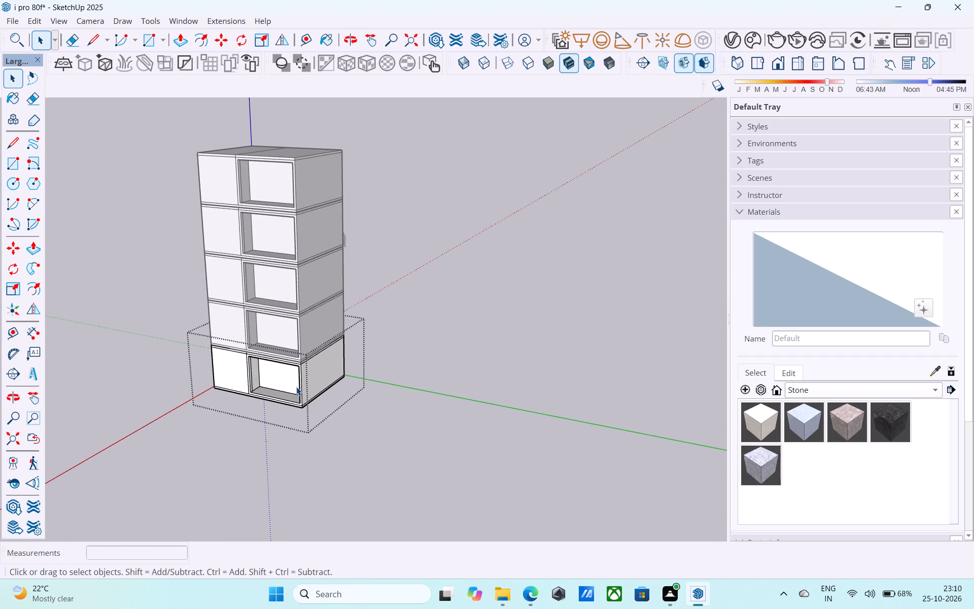
scroll(340, 344, down, 3)
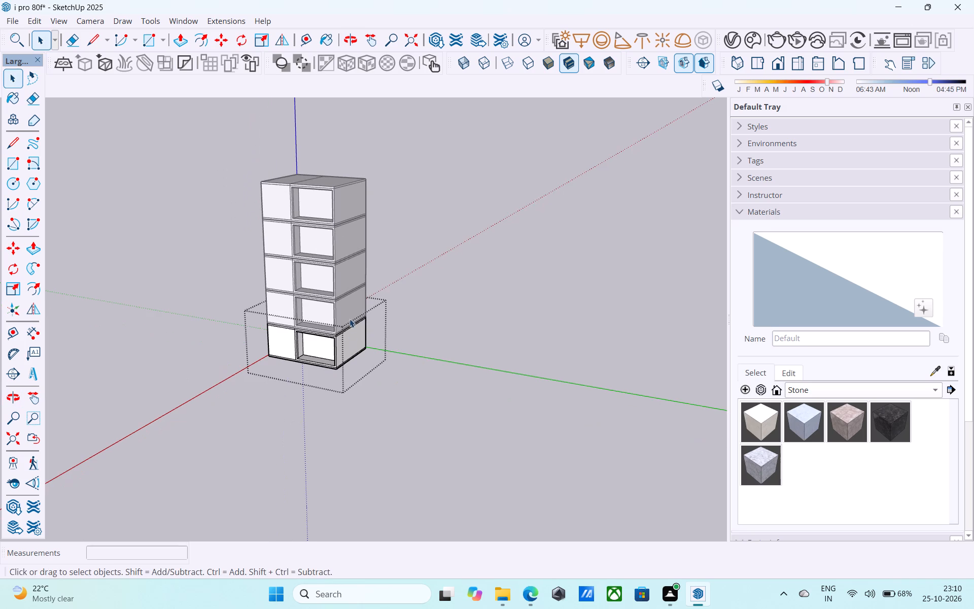
middle_drag(376, 325, 367, 321)
scroll(357, 327, up, 5)
scroll(353, 339, down, 3)
Place a horizontal guide 3' above the lower slab line on the ground floor's plain side wall.
shift+middle_drag(333, 359, 296, 316)
scroll(324, 331, down, 1)
scroll(324, 331, up, 9)
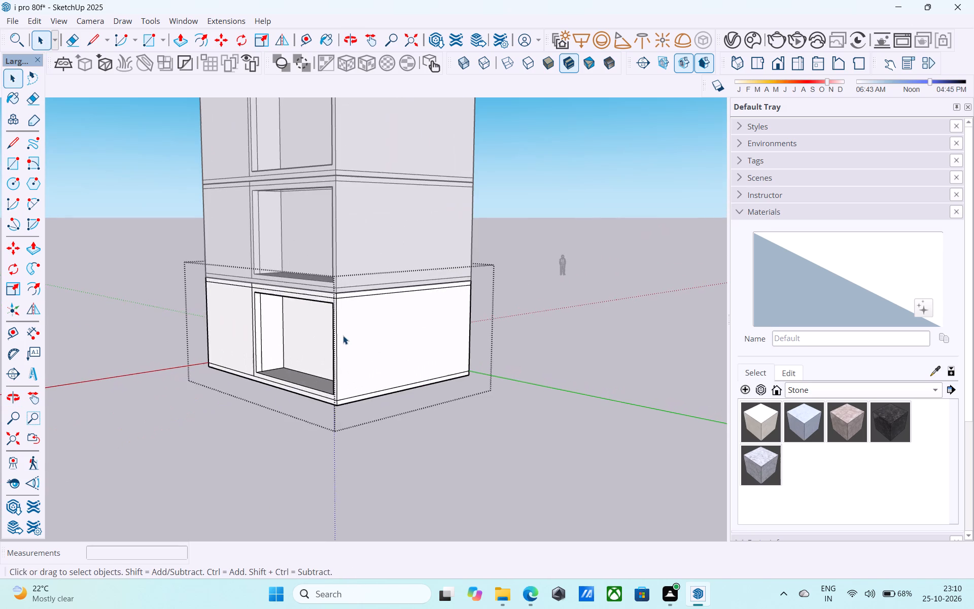
scroll(343, 336, down, 1)
shift+middle_drag(352, 342, 311, 353)
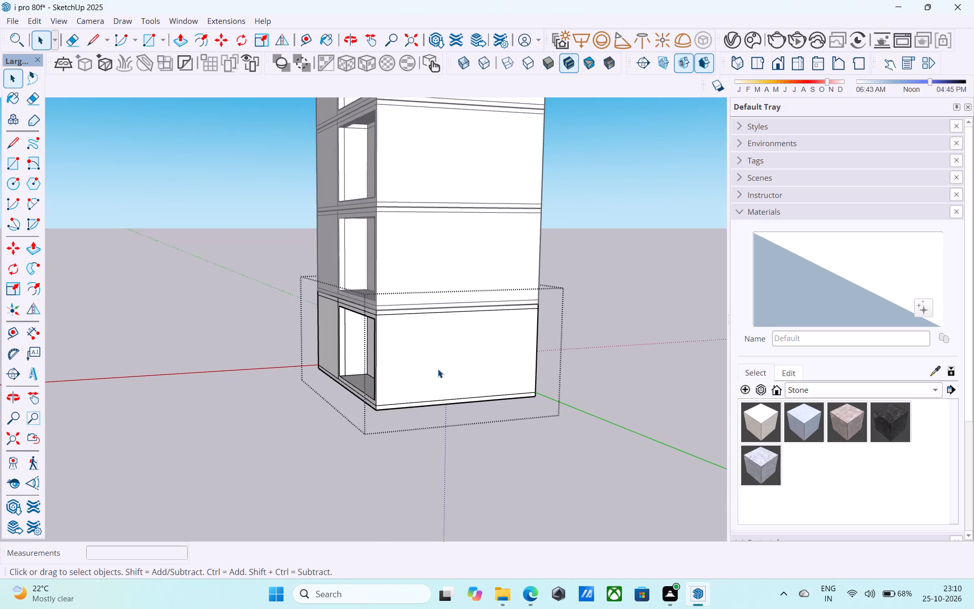
scroll(438, 369, up, 2)
key(t)
click(441, 408)
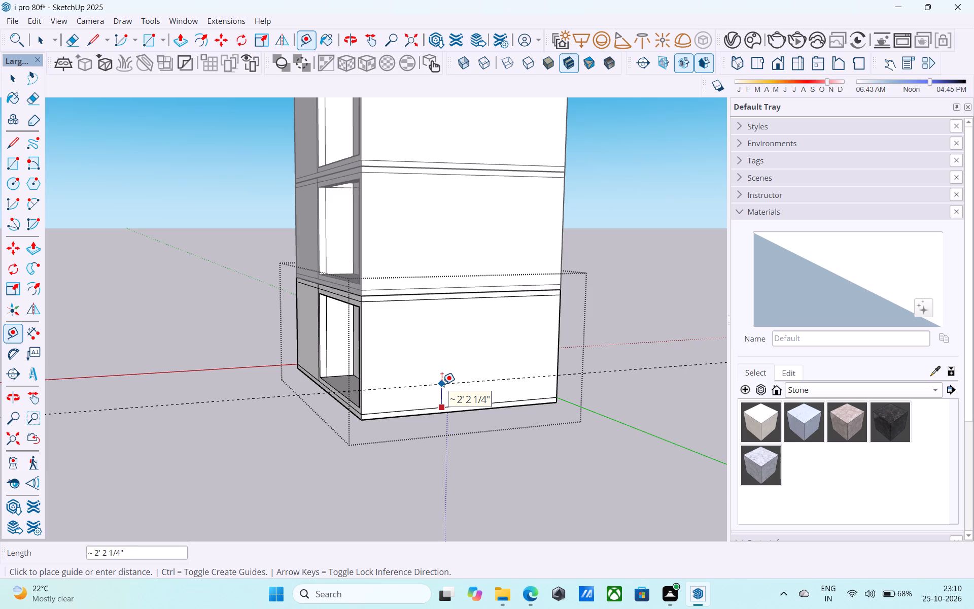
text(3')
key(Return)
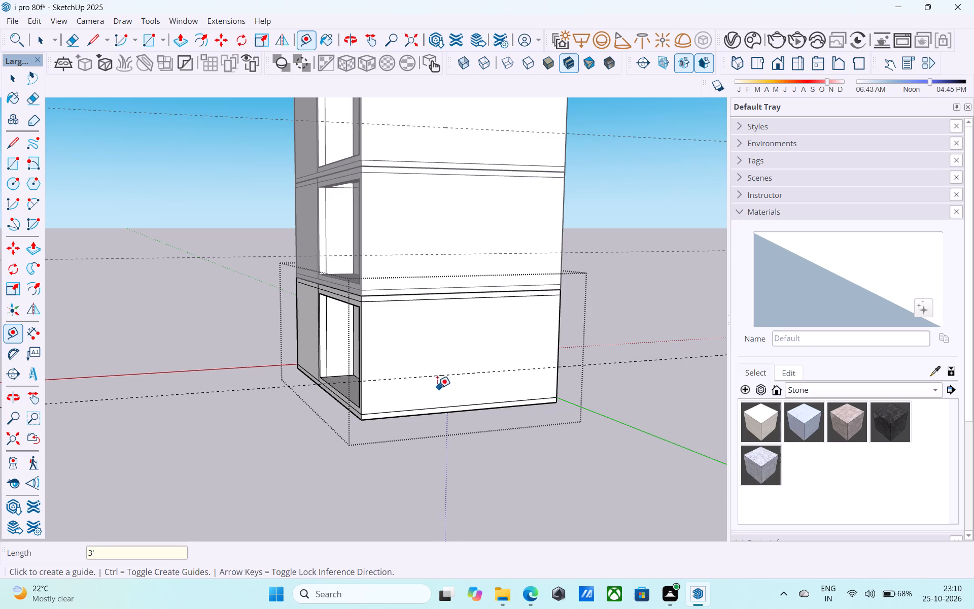
Draw a 20' line along the guide across the full width of the ground floor's side wall.
middle_drag(372, 381, 406, 387)
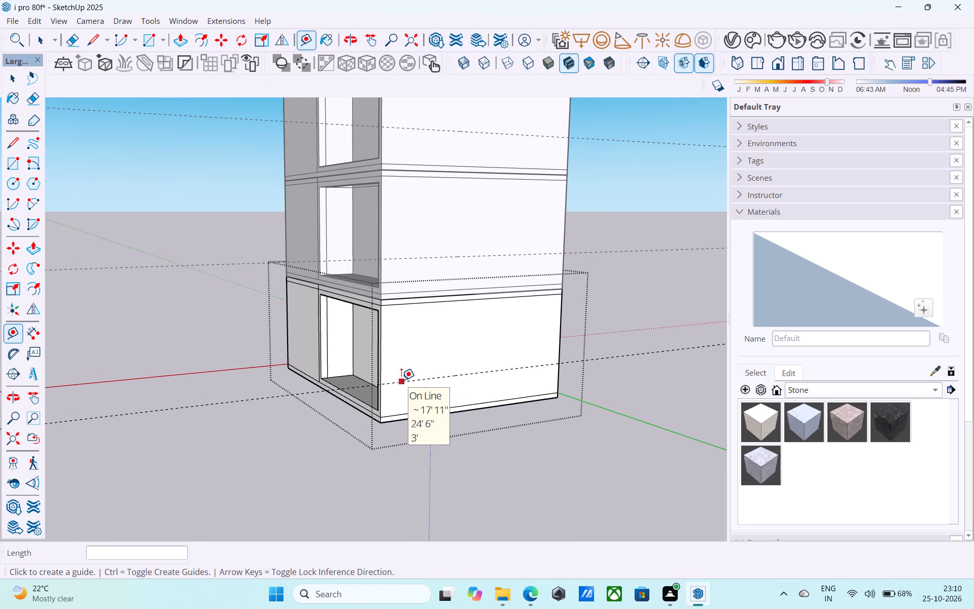
key(l)
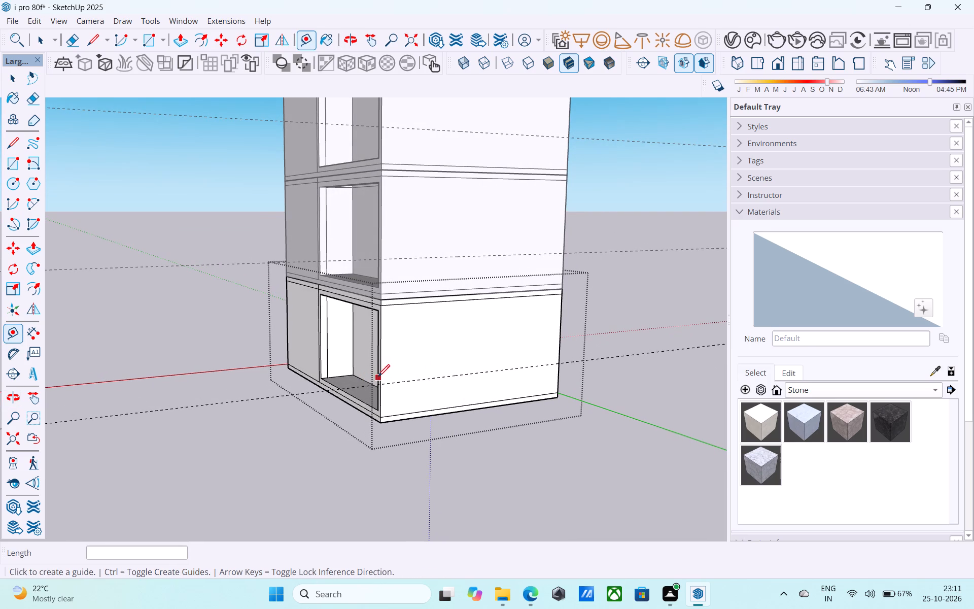
scroll(378, 387, up, 6)
click(382, 380)
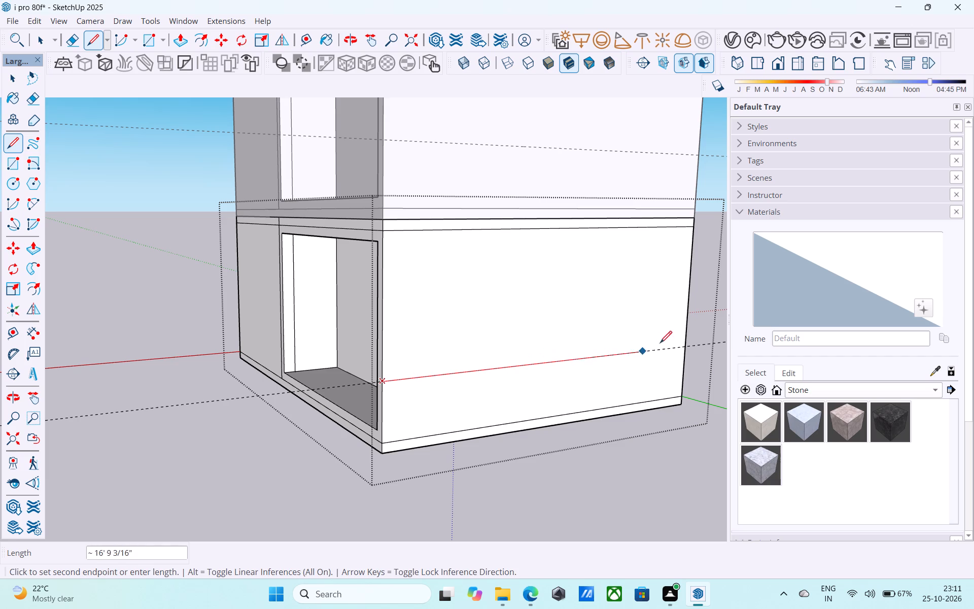
click(686, 346)
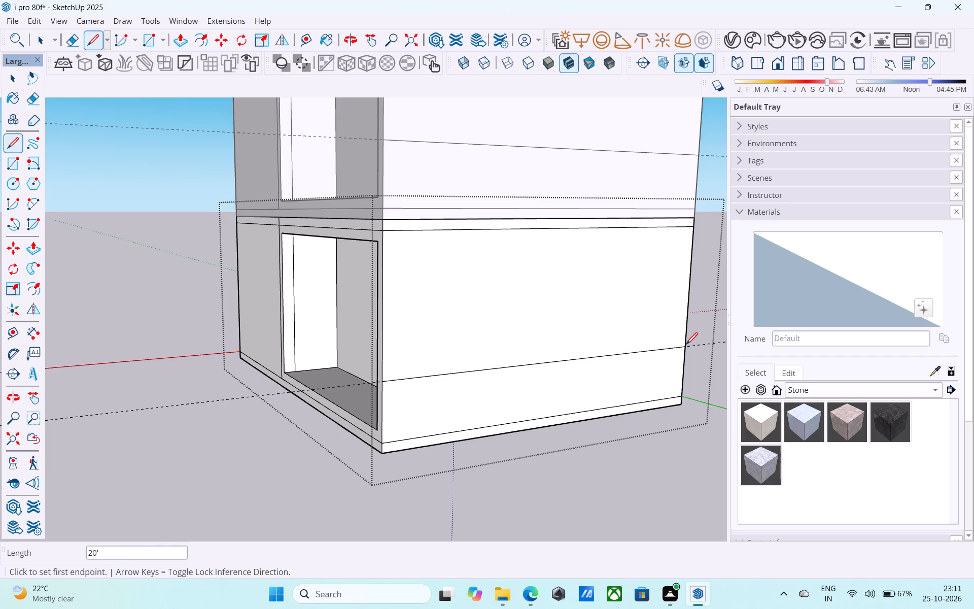
key(space)
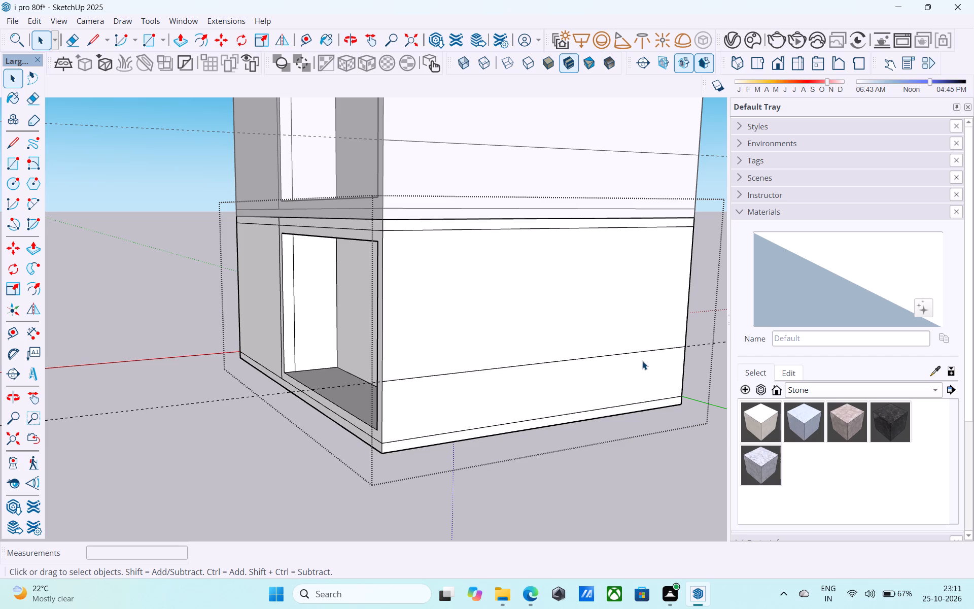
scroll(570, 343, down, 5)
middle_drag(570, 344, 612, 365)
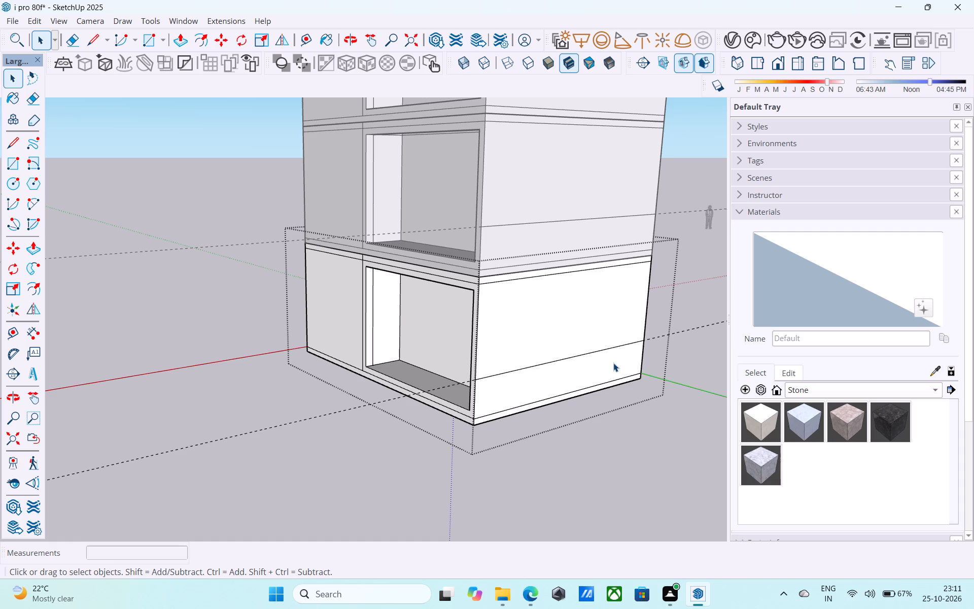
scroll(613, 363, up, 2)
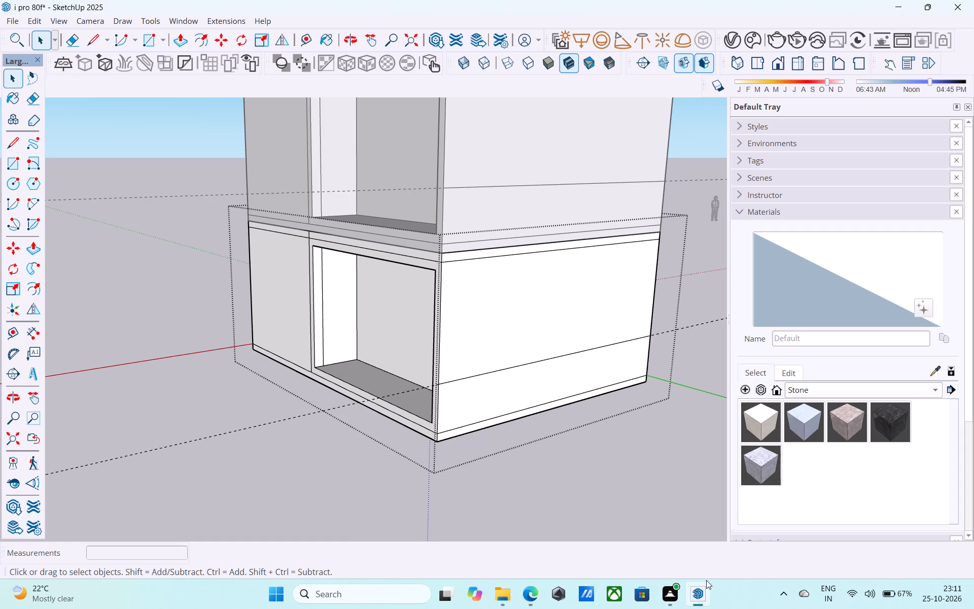
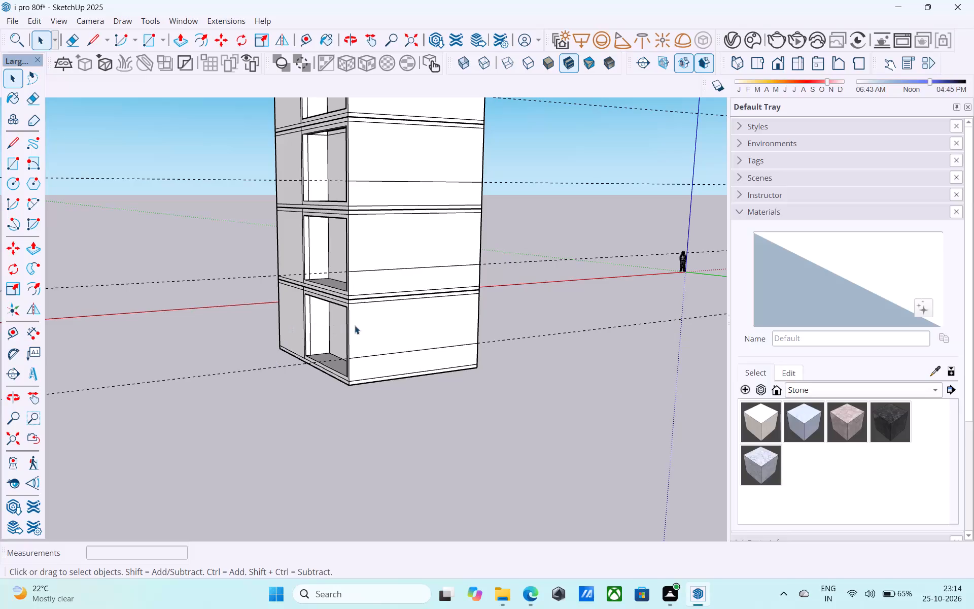
Place a vertical guide 6' from the front corner edge on the ground floor's plain side wall.
middle_click(374, 322)
middle_drag(368, 318, 426, 337)
scroll(396, 352, up, 5)
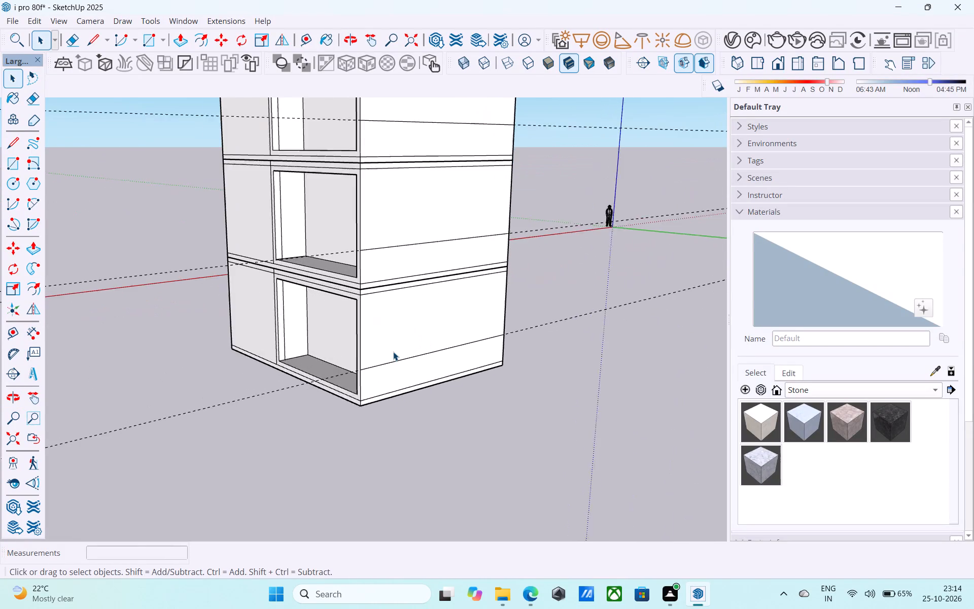
scroll(392, 352, up, 2)
key(t)
click(345, 332)
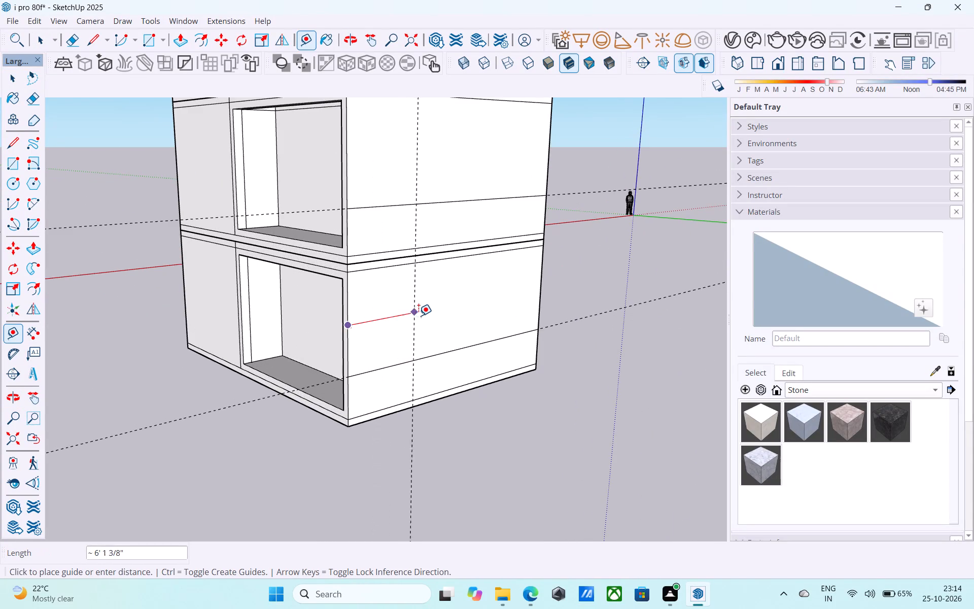
text(6')
key(Return)
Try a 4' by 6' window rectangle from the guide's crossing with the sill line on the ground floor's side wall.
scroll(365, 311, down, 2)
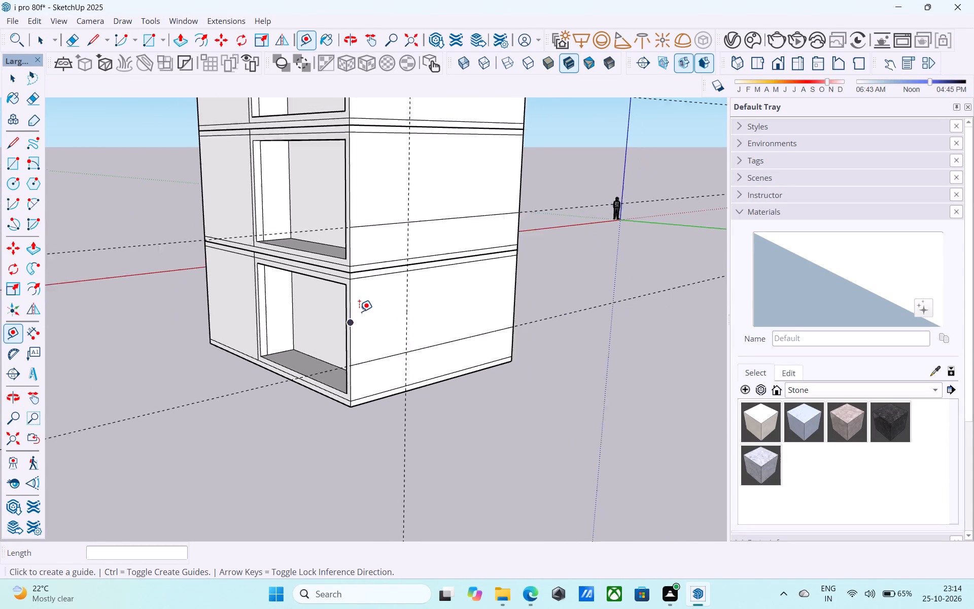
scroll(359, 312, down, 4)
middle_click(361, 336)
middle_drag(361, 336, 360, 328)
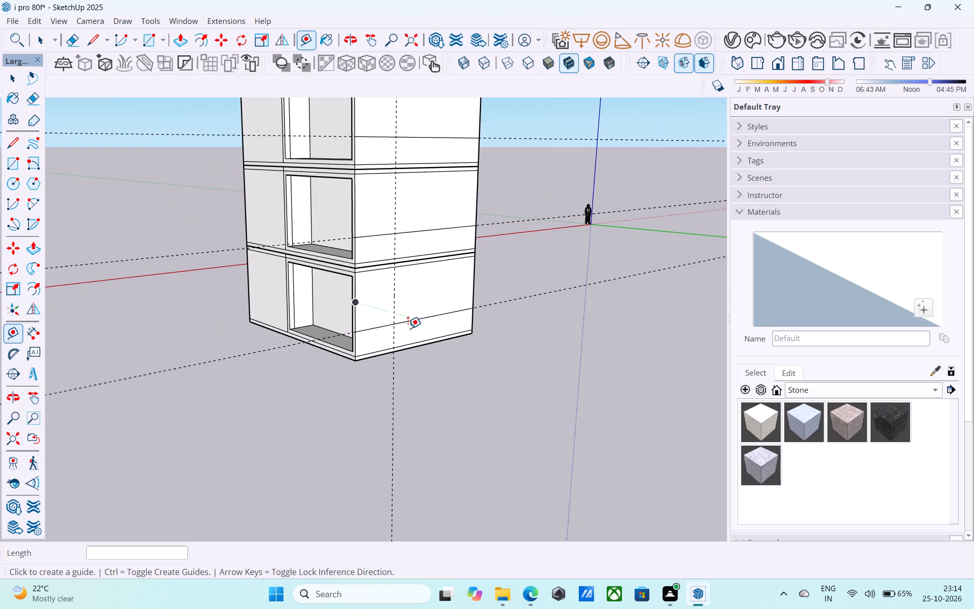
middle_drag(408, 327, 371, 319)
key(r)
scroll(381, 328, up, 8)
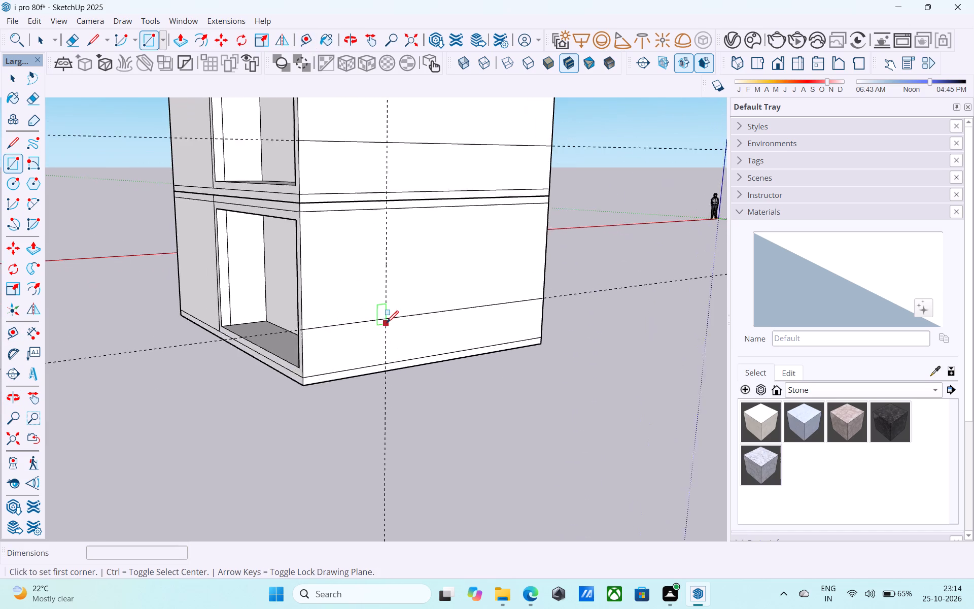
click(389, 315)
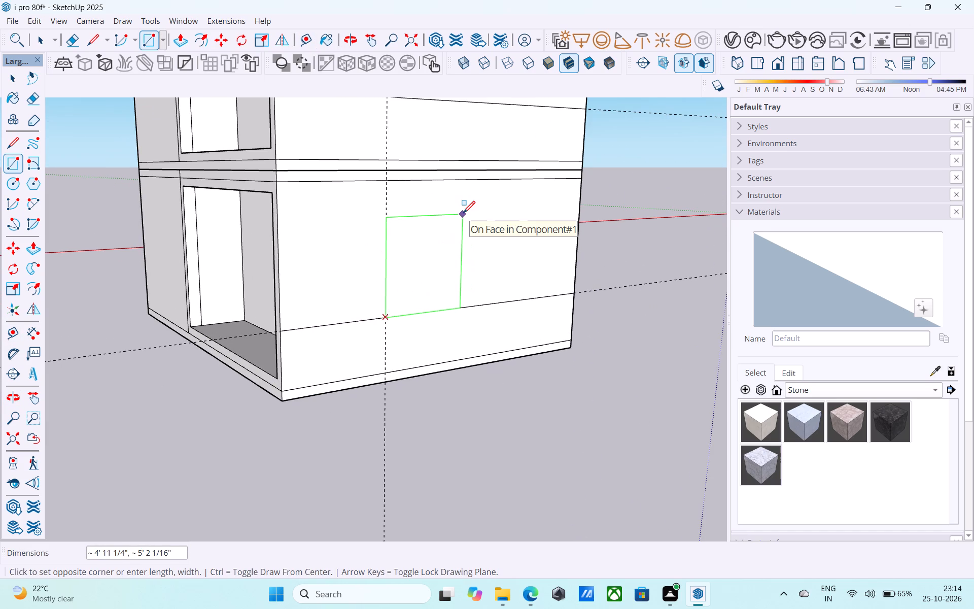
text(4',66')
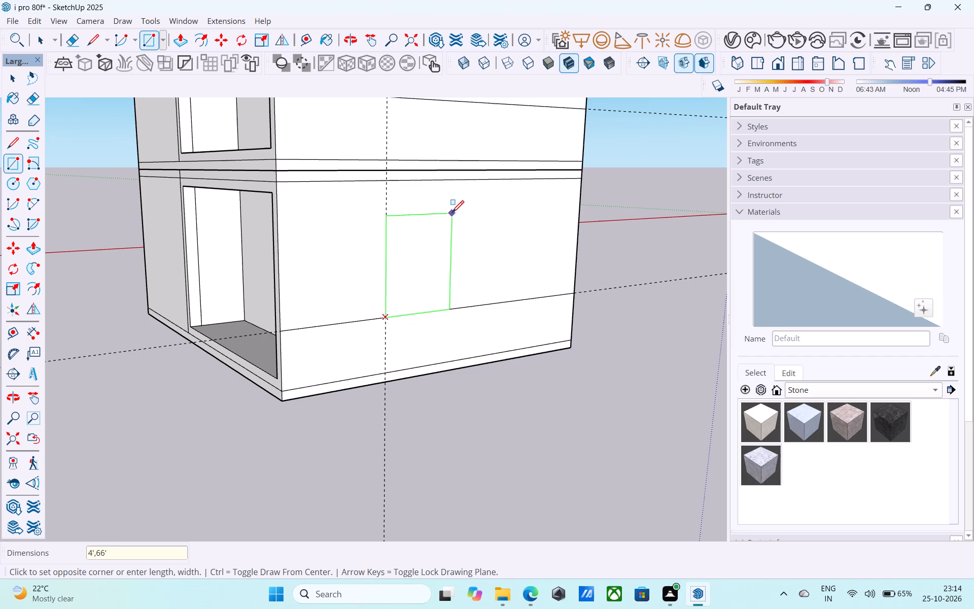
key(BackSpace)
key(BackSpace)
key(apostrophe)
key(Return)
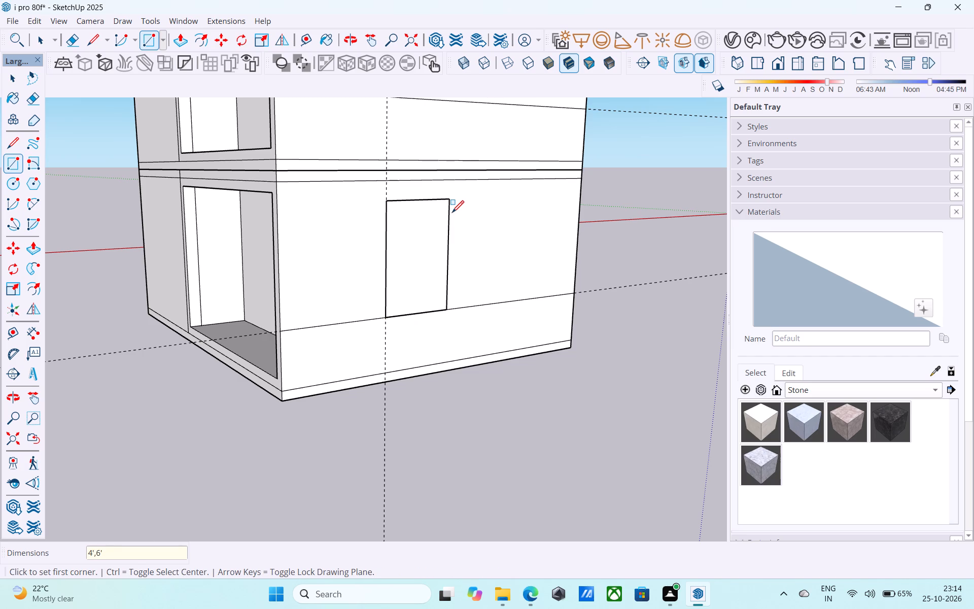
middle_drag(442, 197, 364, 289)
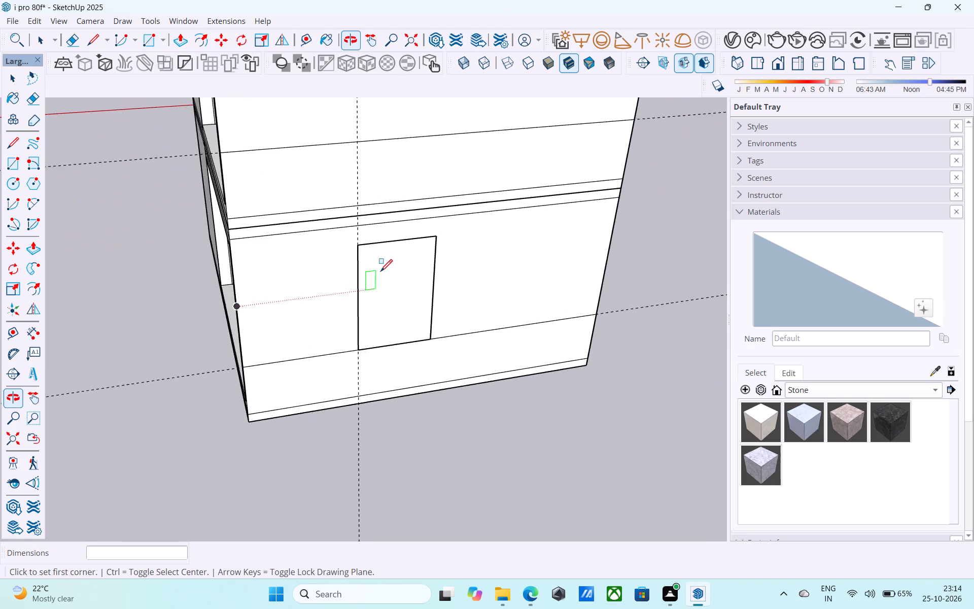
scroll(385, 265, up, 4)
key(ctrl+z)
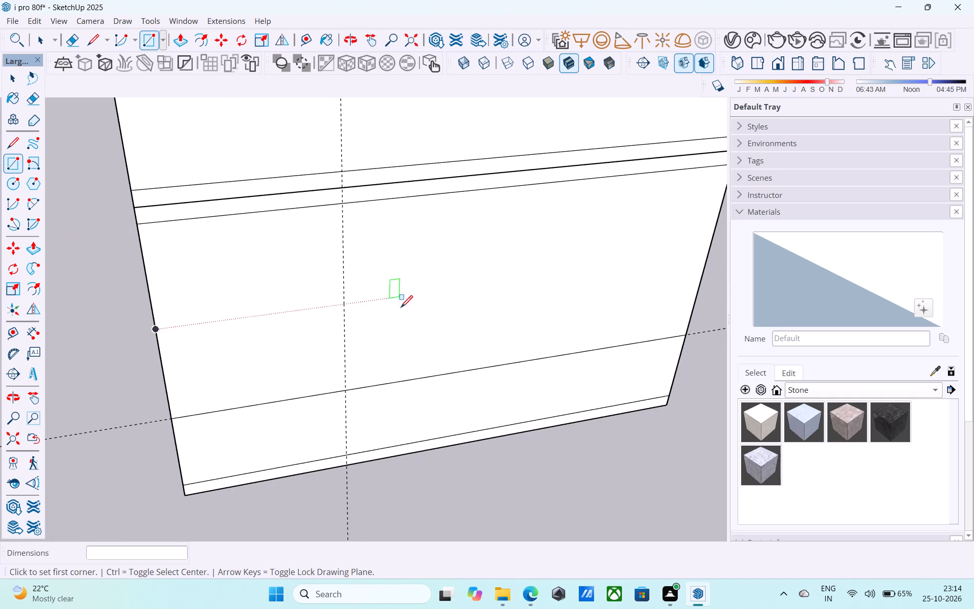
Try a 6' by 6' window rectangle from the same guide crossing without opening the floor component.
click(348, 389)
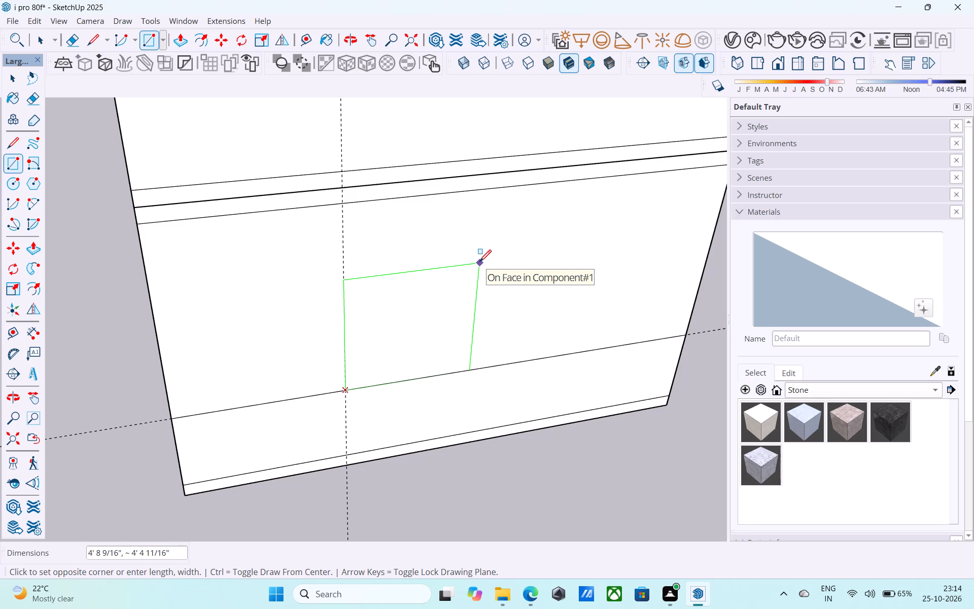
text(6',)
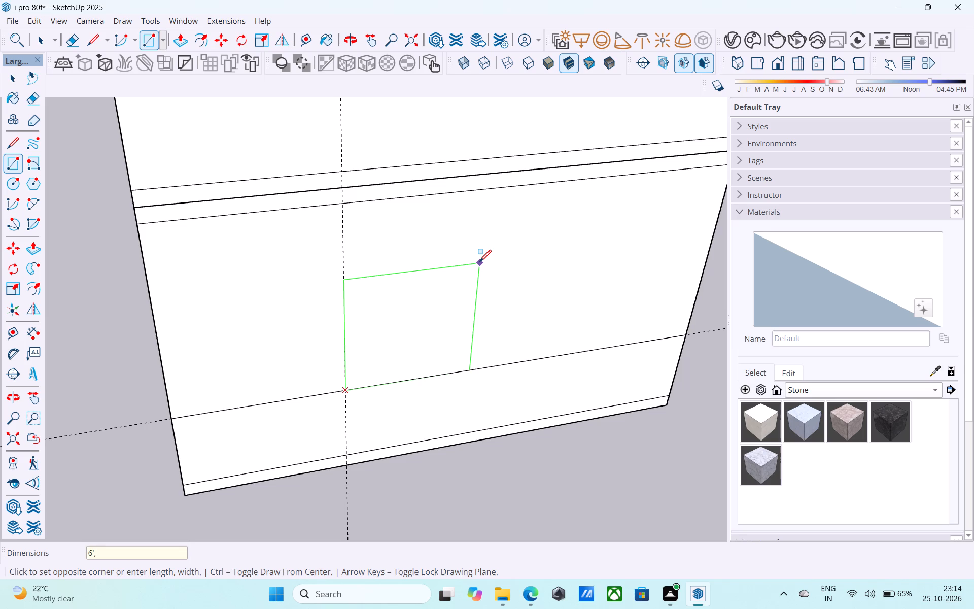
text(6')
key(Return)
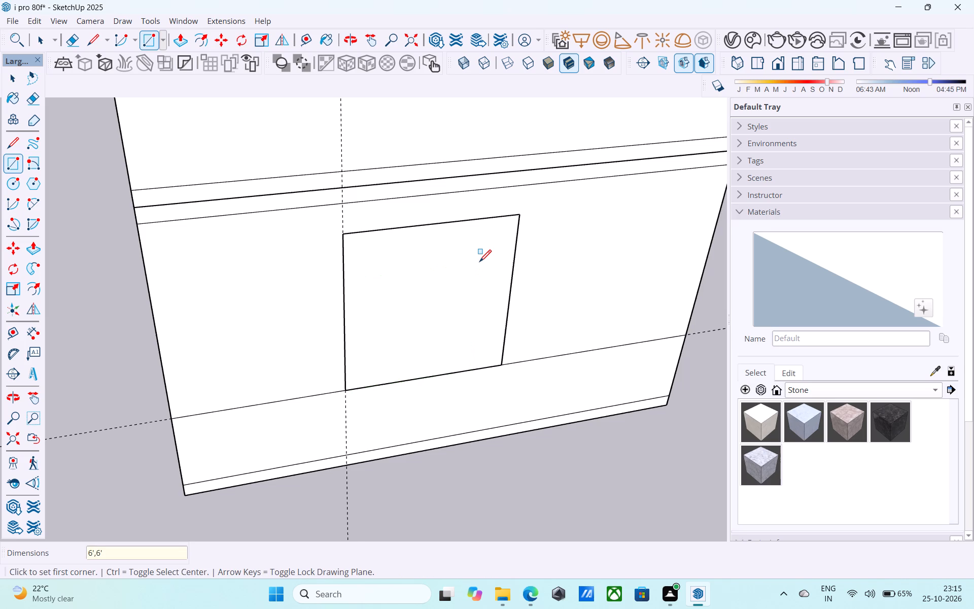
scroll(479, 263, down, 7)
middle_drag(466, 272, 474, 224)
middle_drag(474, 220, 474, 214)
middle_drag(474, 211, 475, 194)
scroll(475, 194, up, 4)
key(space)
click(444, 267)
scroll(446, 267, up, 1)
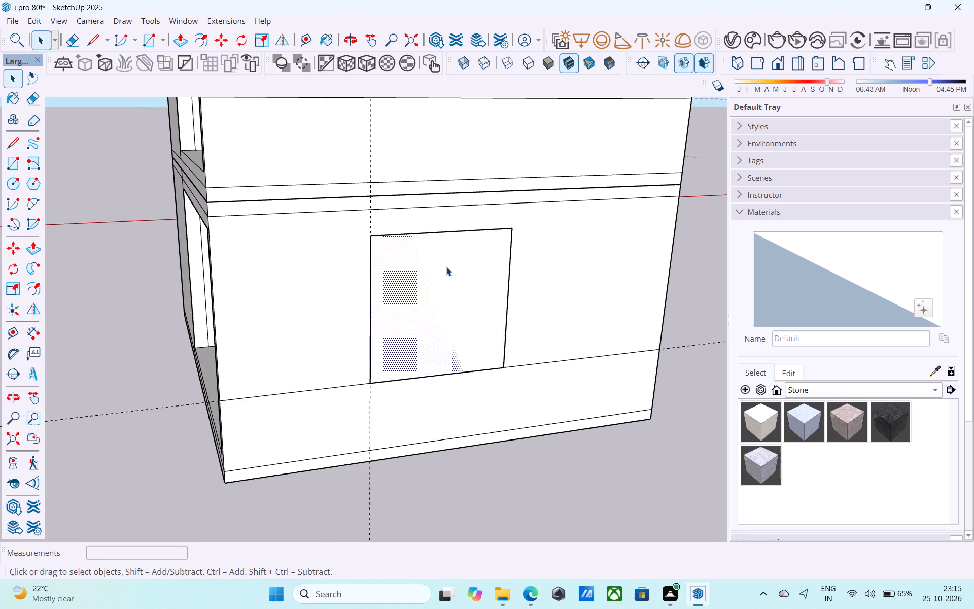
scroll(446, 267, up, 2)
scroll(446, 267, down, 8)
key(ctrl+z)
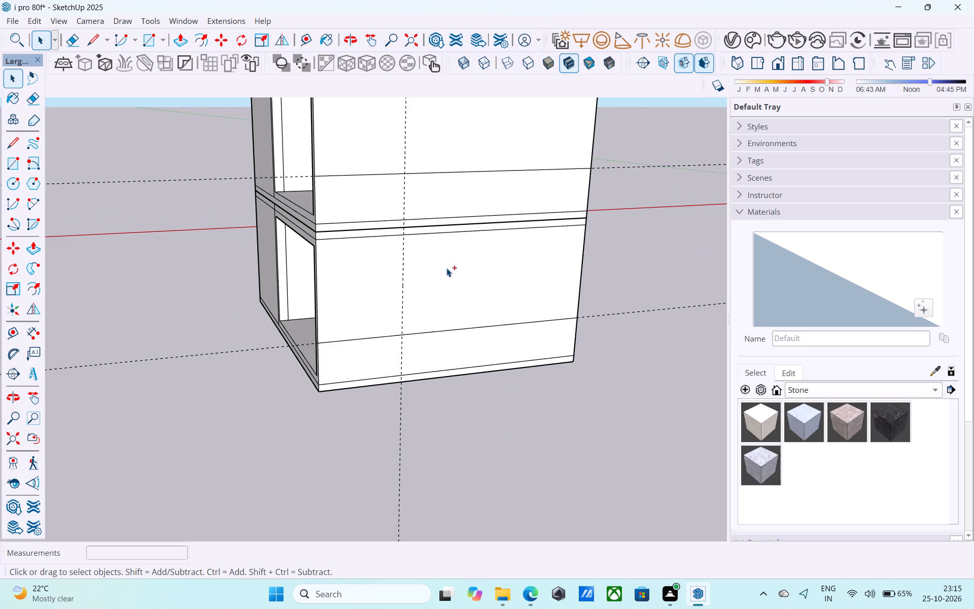
Open the ground floor component and draw a 6' by 6' window rectangle on its side wall from the guide's crossing with the sill line.
double_click(441, 273)
middle_click(435, 285)
key(r)
scroll(424, 301, up, 6)
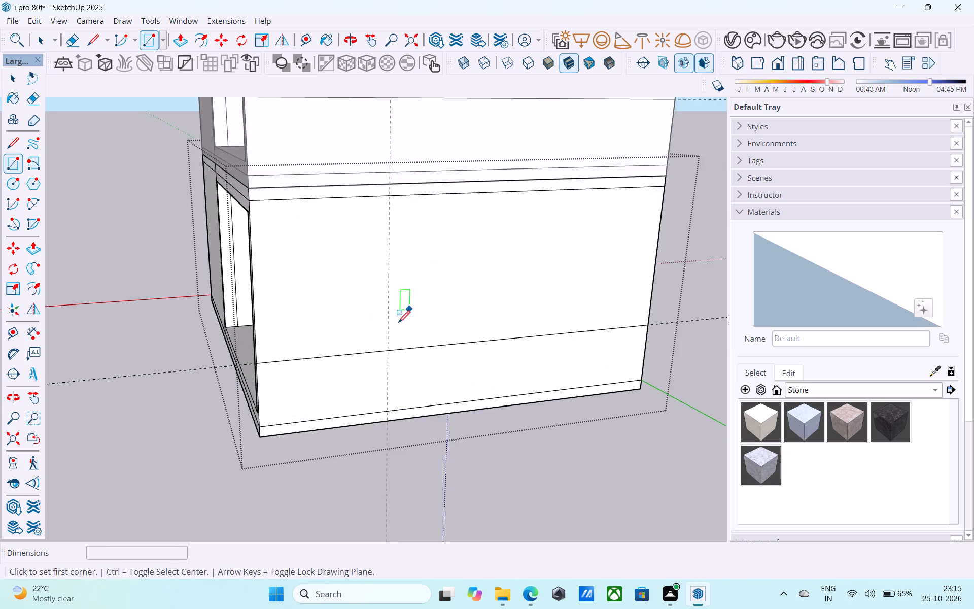
scroll(398, 324, up, 2)
click(385, 361)
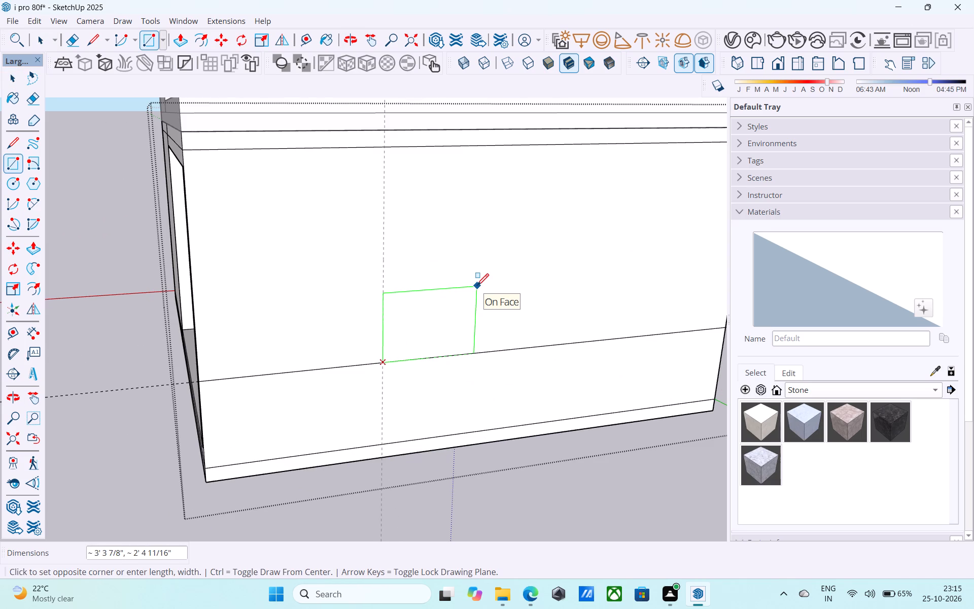
text(4',6')
key(Return)
text(6',6')
key(Return)
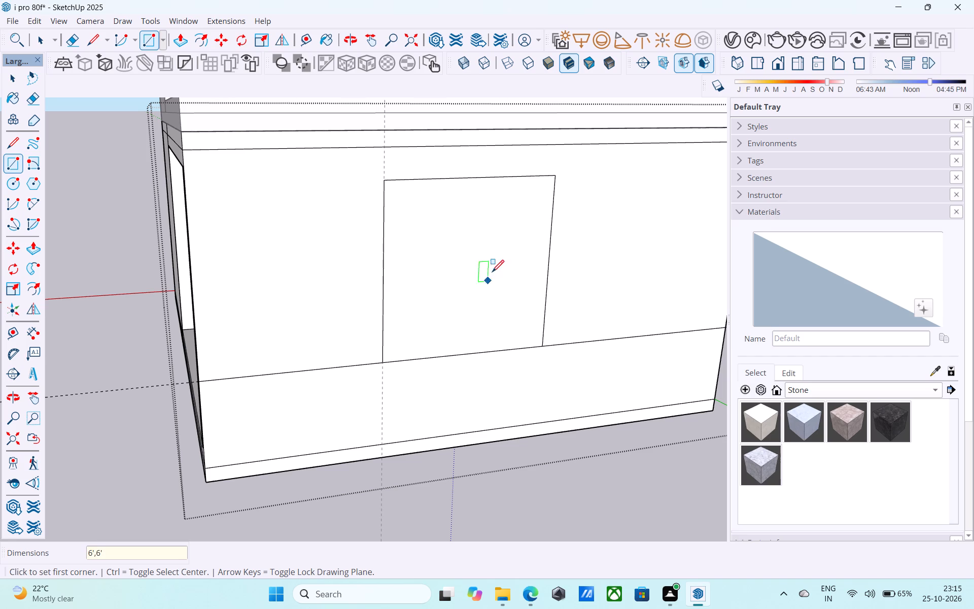
Offset the window rectangle's outline 3" inward to form a frame.
key(space)
click(492, 270)
key(f)
click(495, 273)
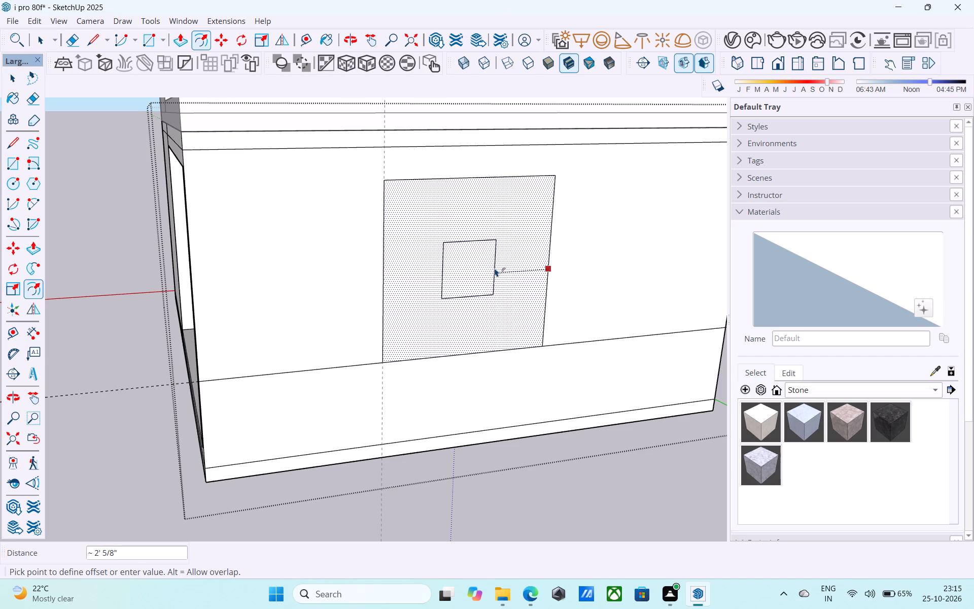
text(3")
key(Return)
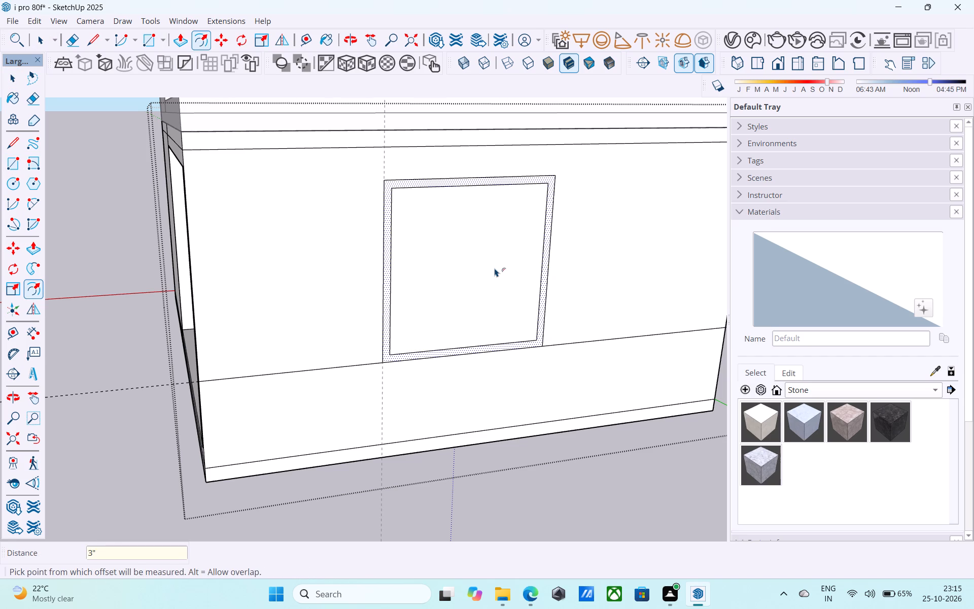
Push the face inside the window frame into the wall to hollow out the window opening.
key(space)
click(453, 277)
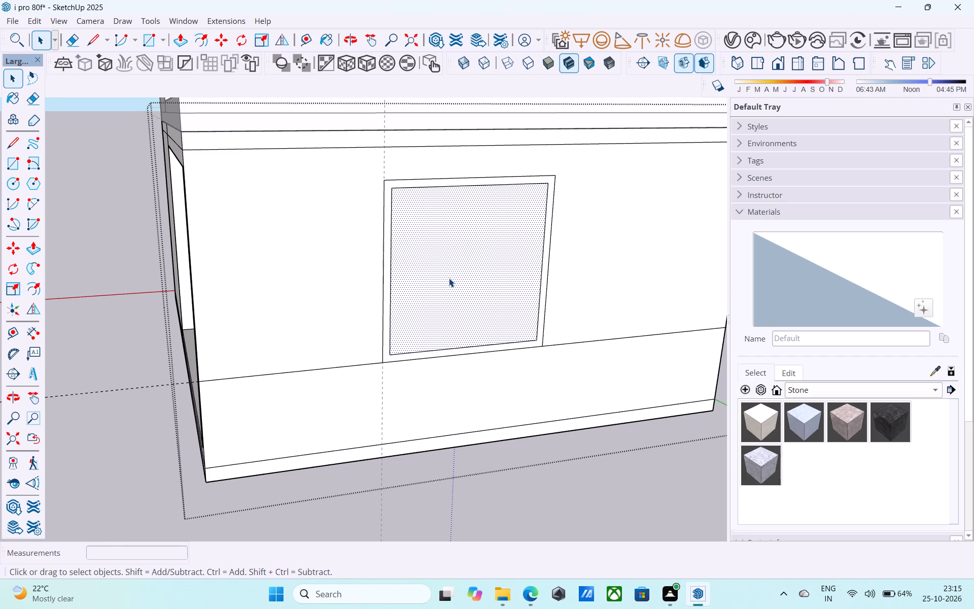
key(p)
click(449, 278)
scroll(444, 262, up, 3)
click(444, 262)
key(space)
Examine the new side windows across the whole stack of floors, moving around towards the front.
scroll(444, 262, down, 4)
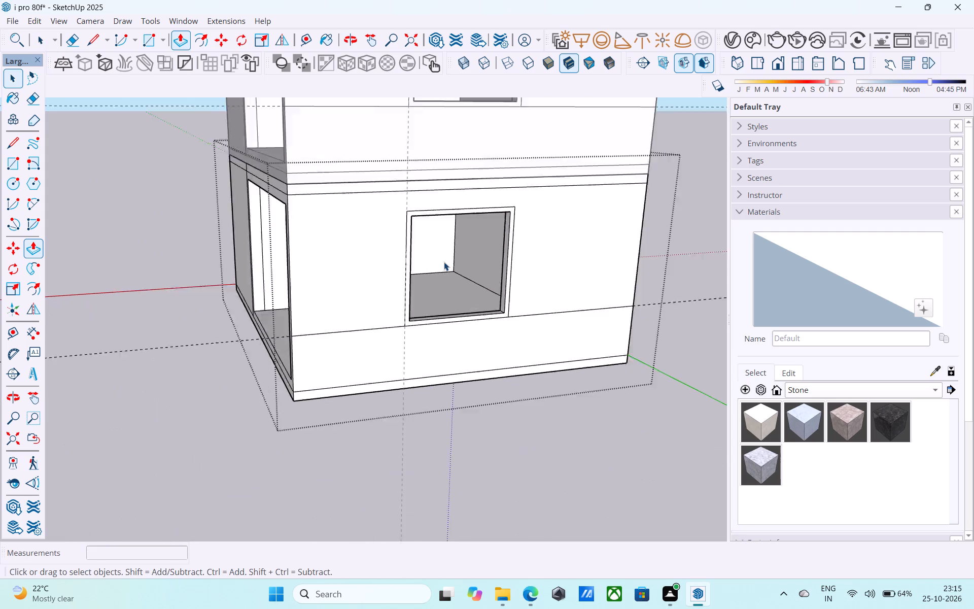
scroll(444, 262, down, 5)
scroll(444, 261, up, 1)
scroll(444, 261, down, 2)
middle_drag(446, 261, 552, 265)
middle_click(559, 265)
middle_drag(515, 250, 539, 385)
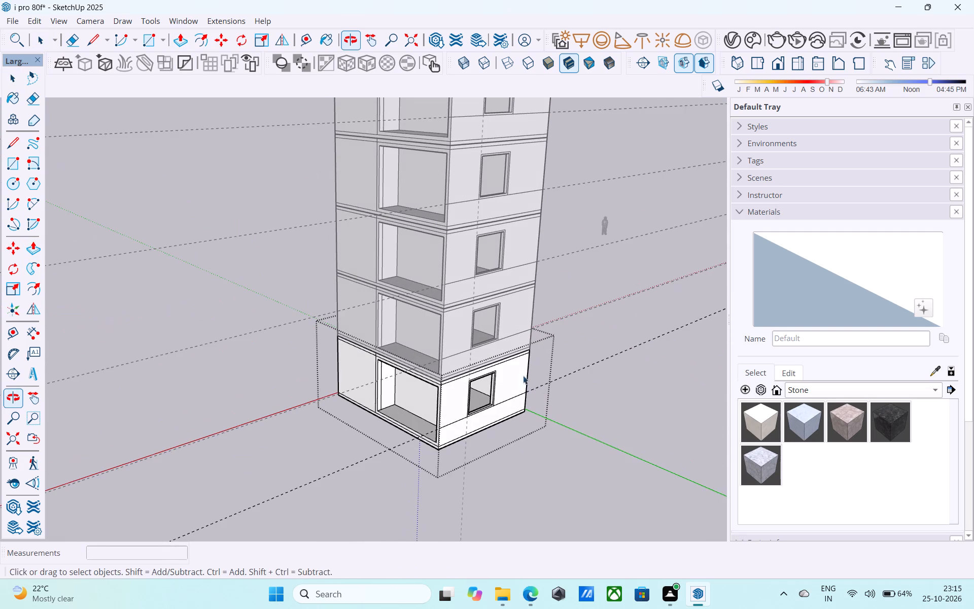
shift+middle_drag(471, 329, 640, 313)
middle_drag(563, 342, 546, 341)
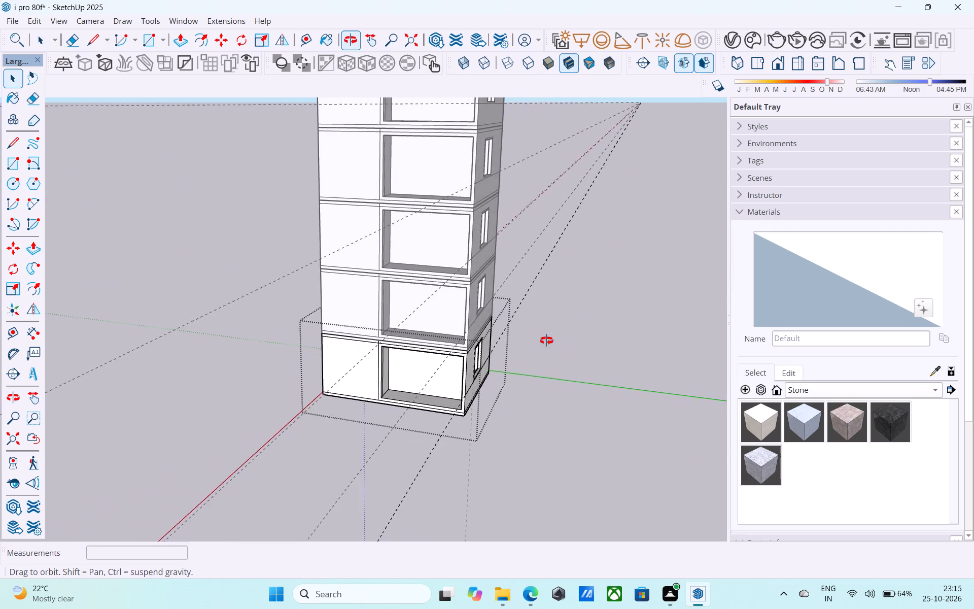
middle_drag(546, 341, 650, 318)
middle_click(650, 318)
shift+middle_drag(568, 338, 575, 254)
Place a vertical guide 1' from the dividing line beside the recess, on the ground floor's plain front wall panel.
shift+scroll(456, 298, up, 4)
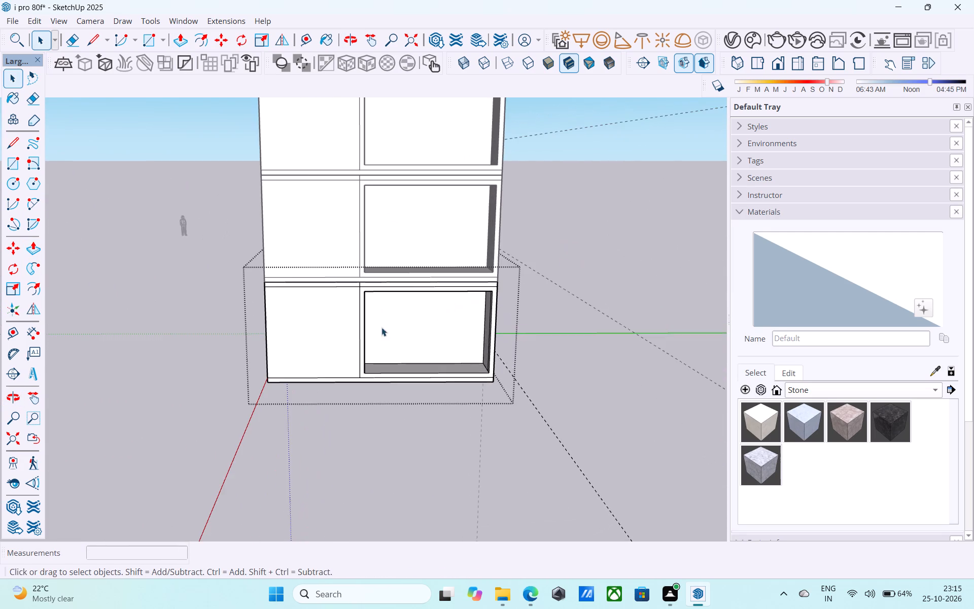
middle_drag(346, 335, 448, 317)
scroll(431, 316, up, 6)
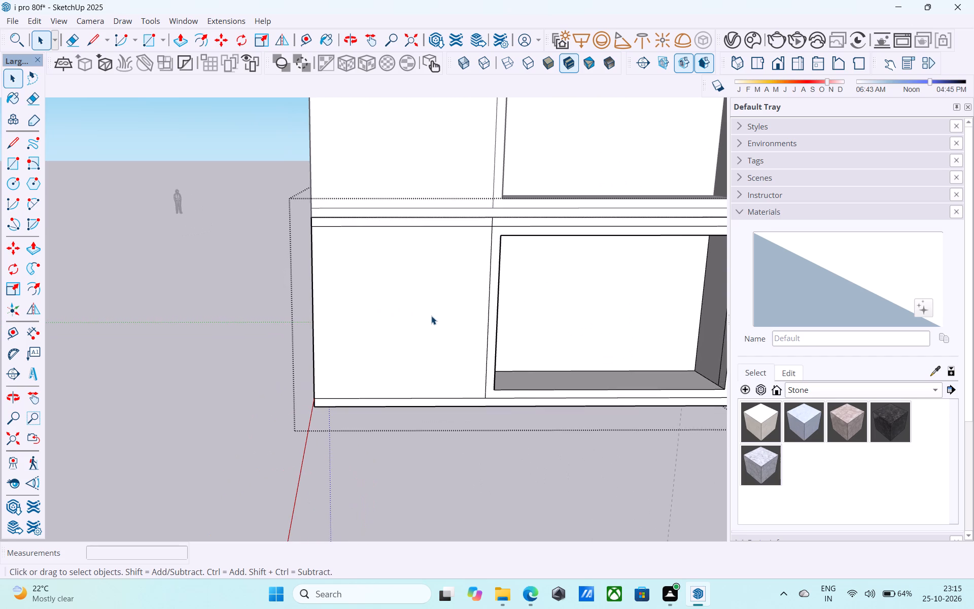
middle_click(430, 316)
middle_drag(429, 316, 421, 315)
middle_drag(361, 360, 347, 342)
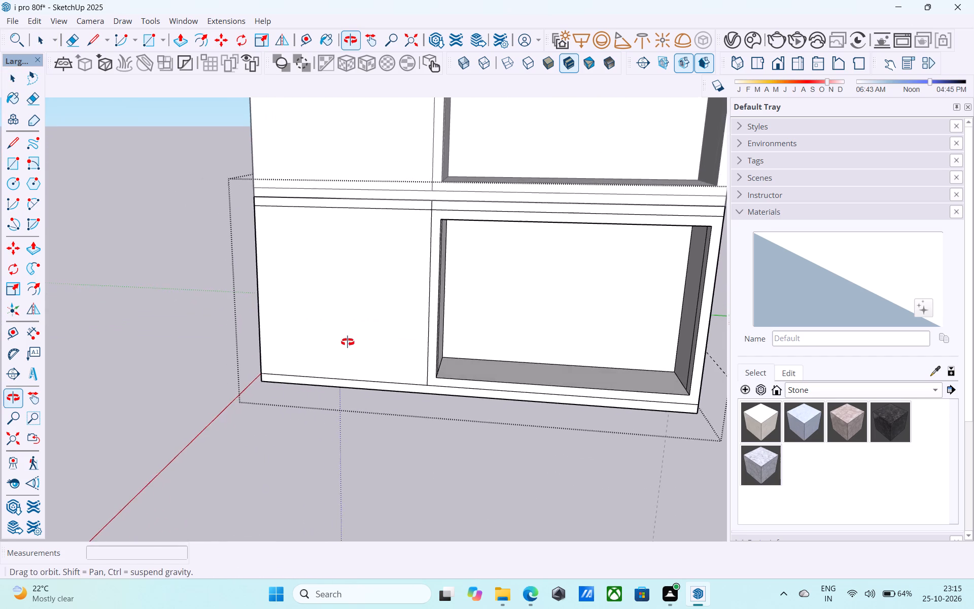
middle_drag(347, 342, 406, 309)
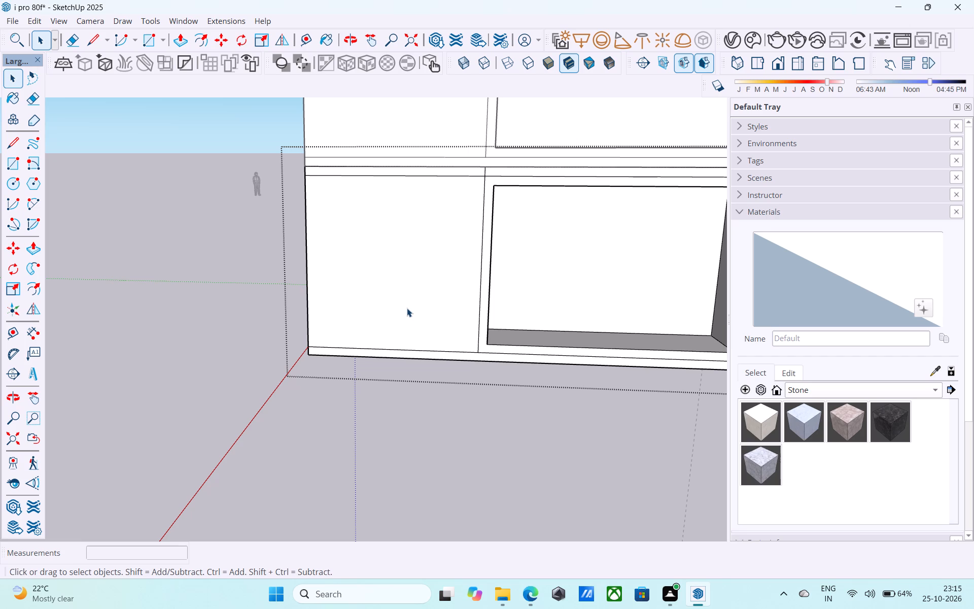
scroll(407, 308, down, 5)
middle_drag(407, 308, 394, 379)
shift+middle_drag(395, 380, 397, 354)
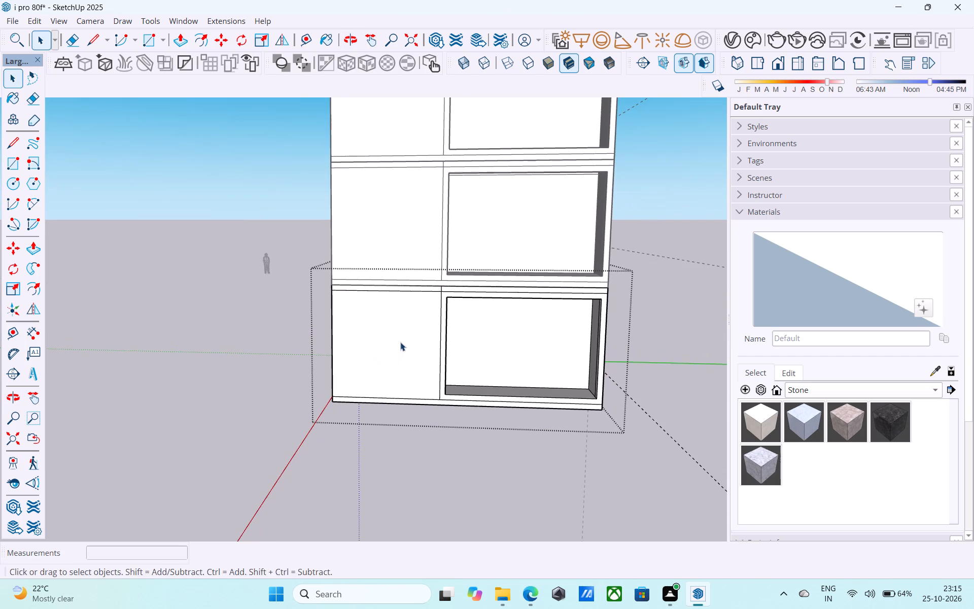
key(t)
scroll(421, 329, up, 6)
click(453, 348)
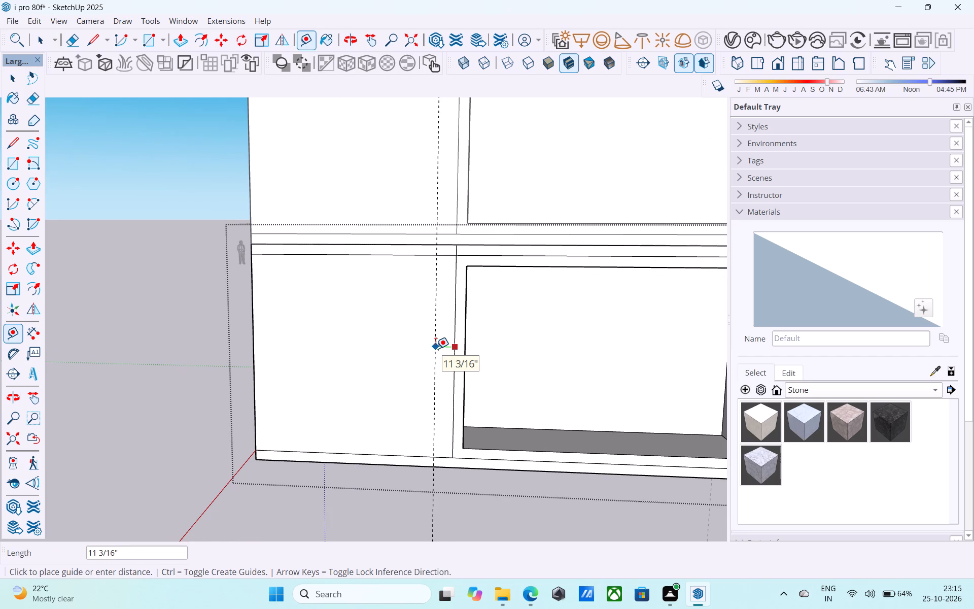
scroll(436, 349, up, 3)
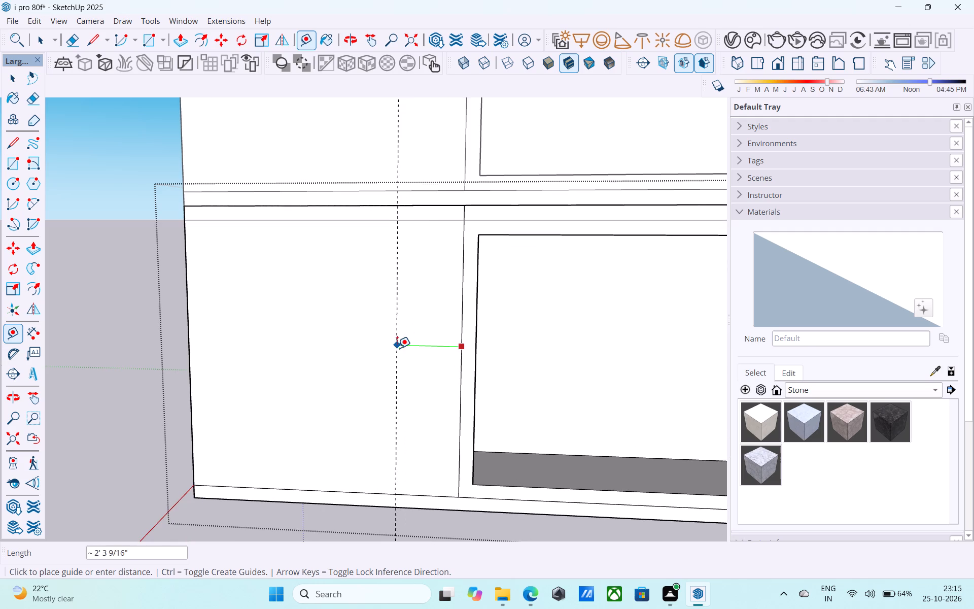
text(1')
key(Return)
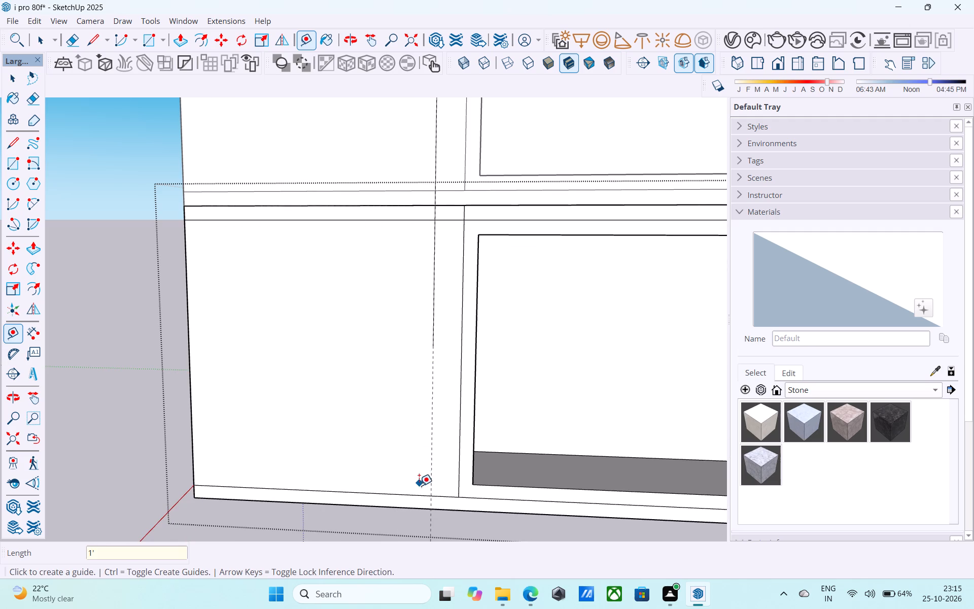
Place a horizontal guide 2' above the base strip's top line on the ground floor's plain front wall panel.
click(418, 494)
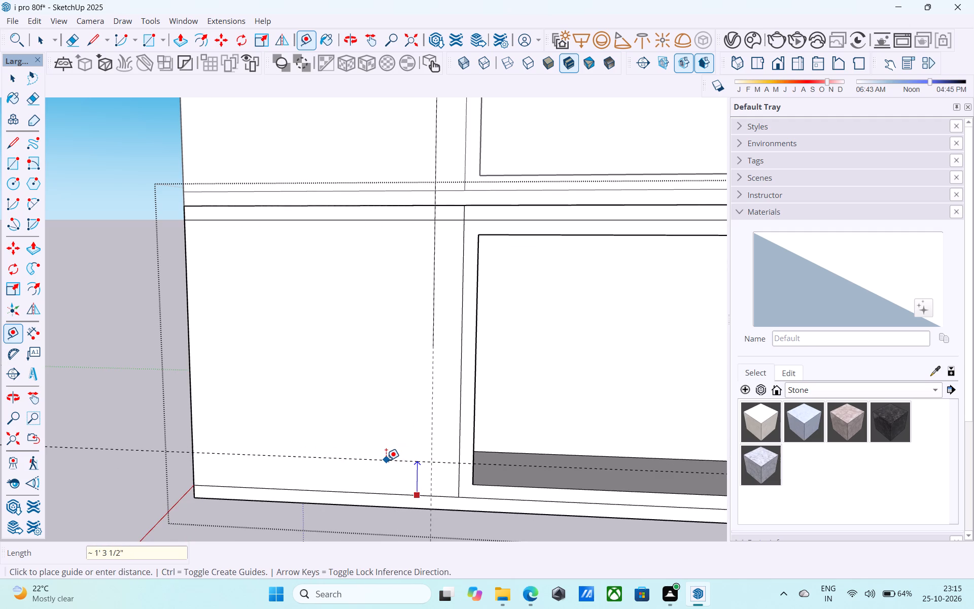
text(2')
key(Return)
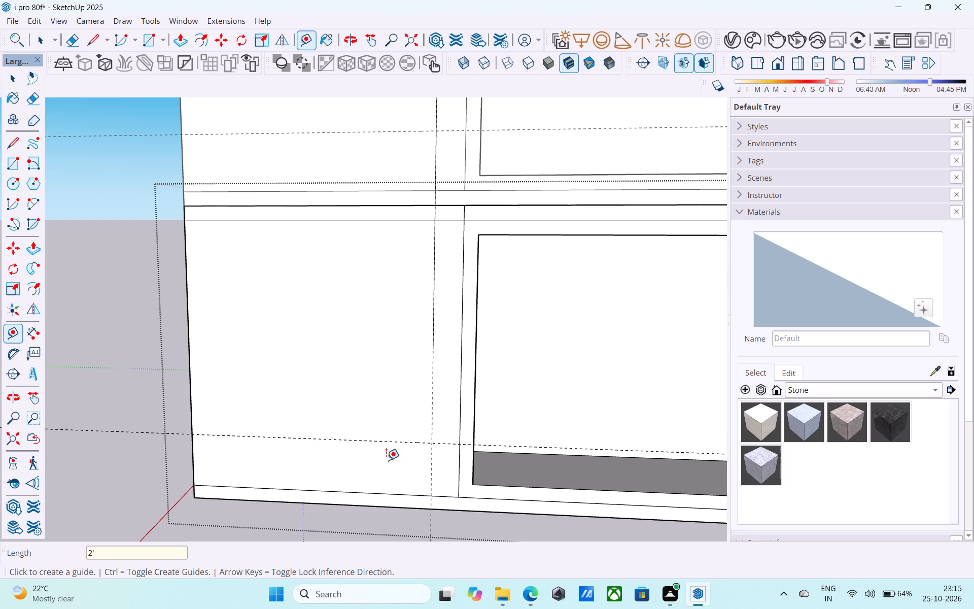
Draw a 6' by 6' window rectangle on the front wall panel, starting from the intersection of the two guides.
key(r)
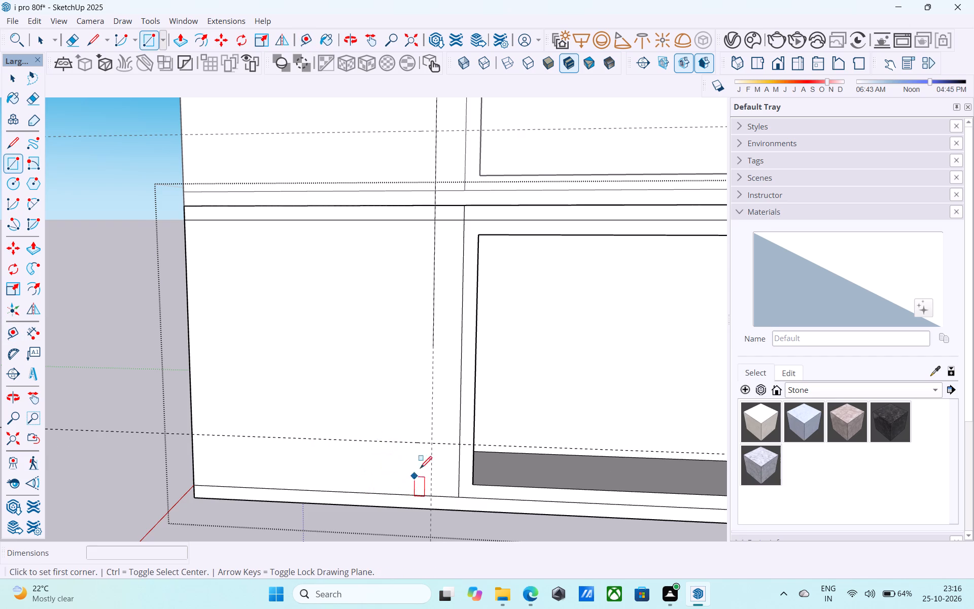
click(433, 444)
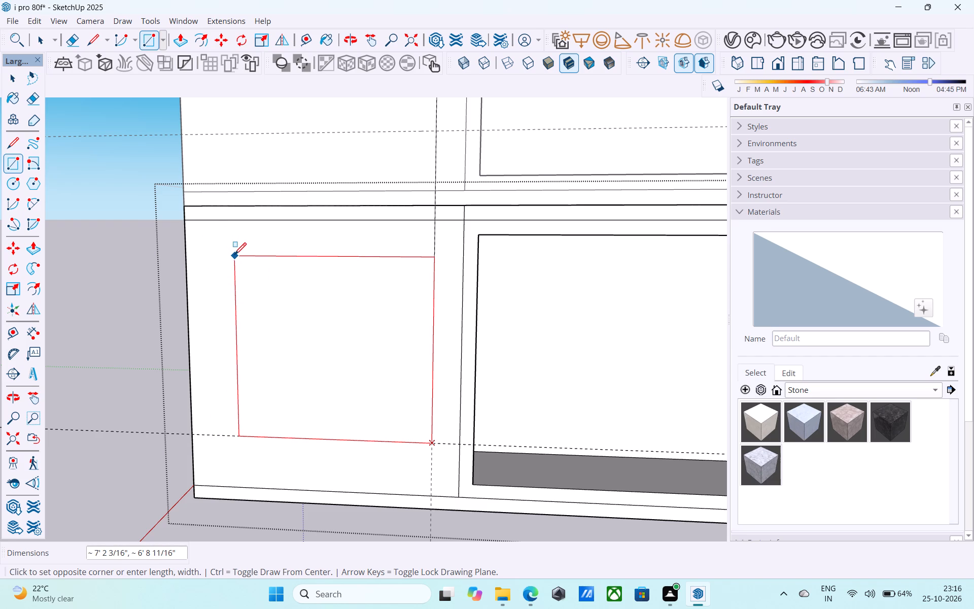
text(6',6')
key(Return)
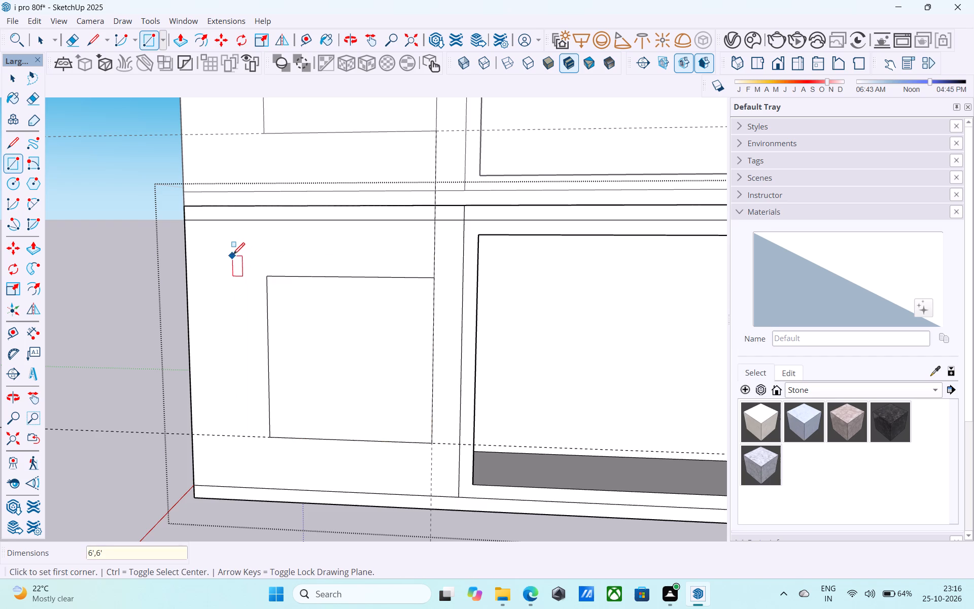
Offset the front window rectangle's outline 3" inward to form a frame.
key(space)
click(286, 306)
key(f)
click(287, 308)
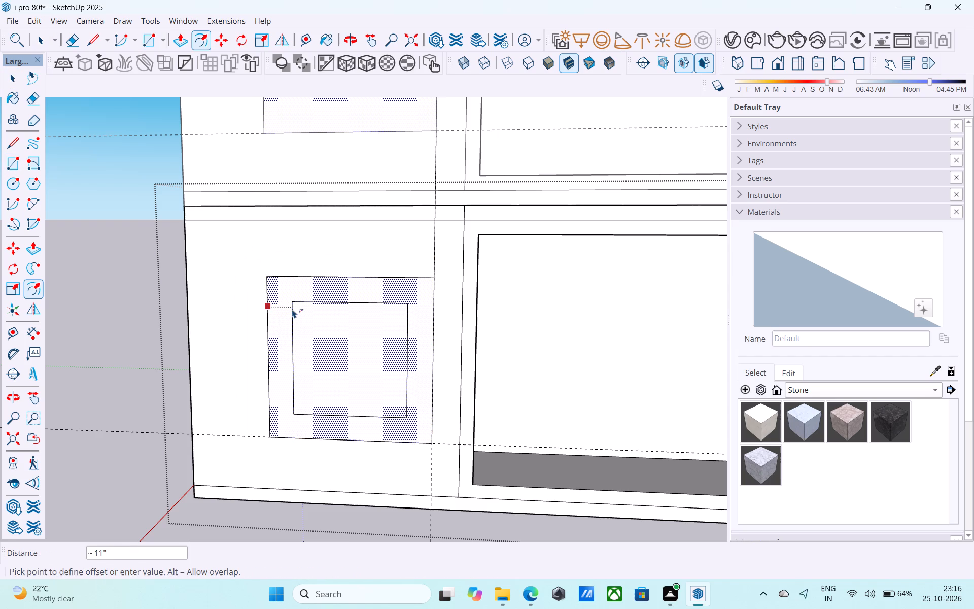
key(3)
key(shift+quotedbl)
key(Return)
Push the face inside the front window frame 9" into the wall to open the window.
key(space)
click(291, 307)
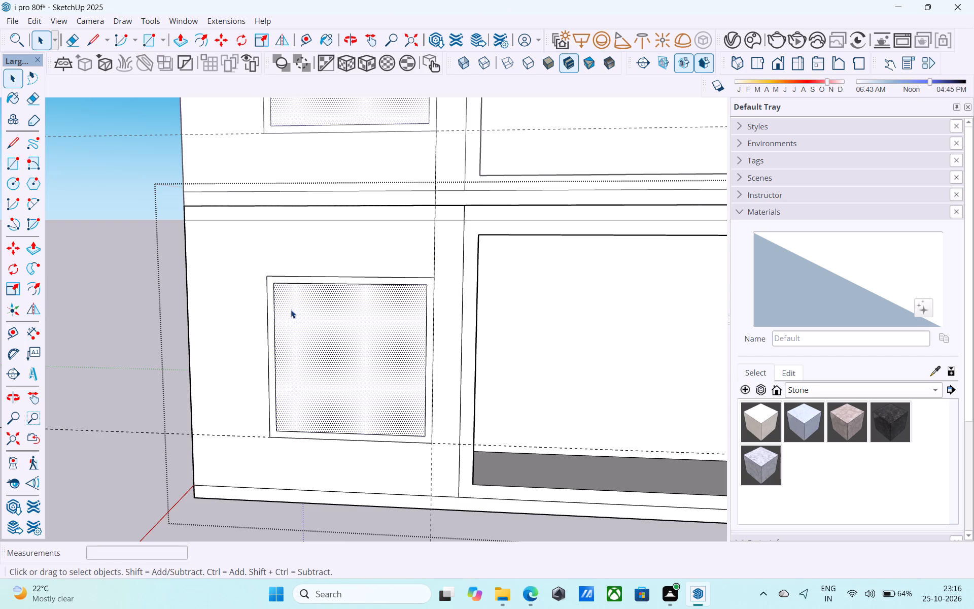
key(p)
click(297, 325)
scroll(303, 317, up, 3)
click(304, 312)
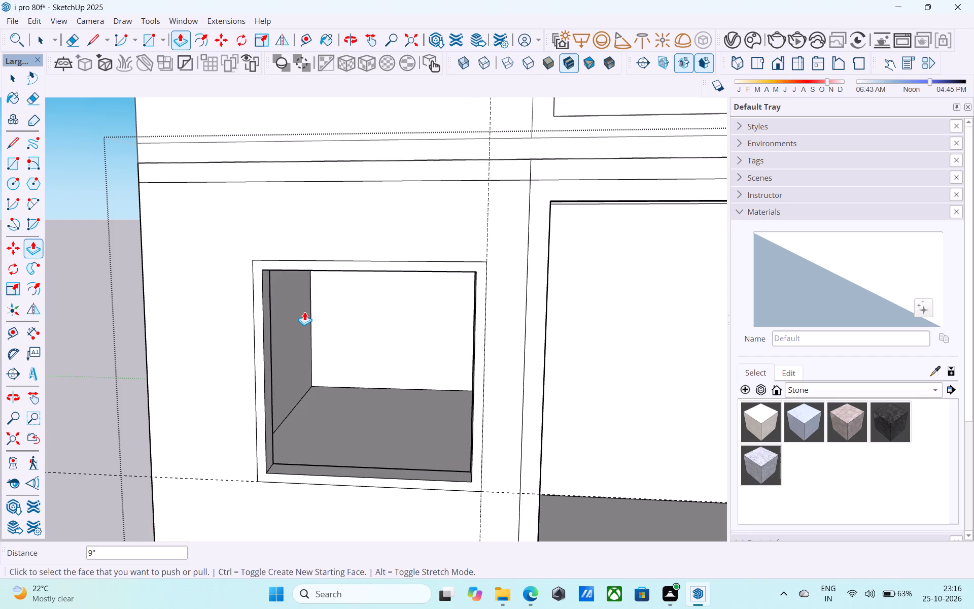
Examine the new front windows across the whole stack of floors, moving around to the recess and side wall.
key(space)
scroll(304, 312, down, 17)
middle_drag(301, 313, 315, 328)
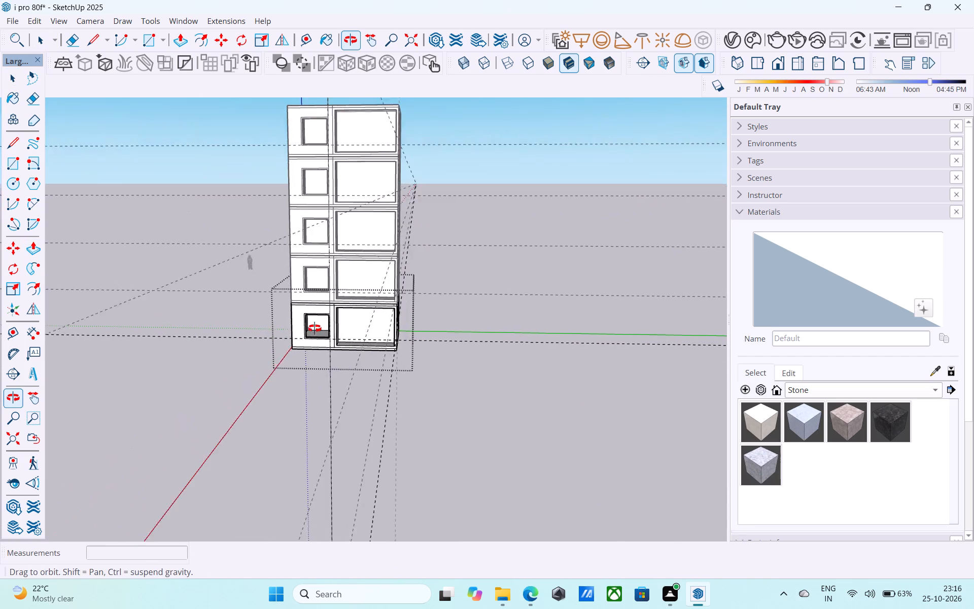
middle_drag(315, 328, 310, 339)
middle_drag(303, 340, 277, 352)
middle_drag(295, 339, 241, 392)
middle_click(240, 392)
middle_drag(277, 313, 172, 309)
scroll(261, 302, up, 2)
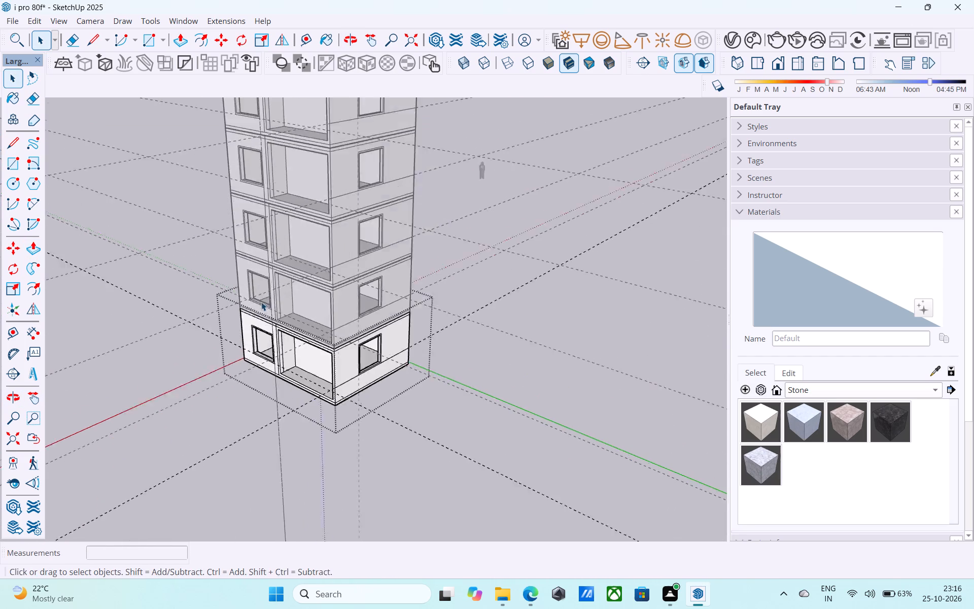
Erase the horizontal guide that runs from the front window's bottom edge across the ground floor recess.
scroll(261, 302, up, 11)
middle_drag(289, 376, 283, 369)
middle_drag(280, 359, 271, 317)
scroll(280, 395, up, 5)
scroll(292, 394, down, 5)
middle_drag(289, 390, 305, 366)
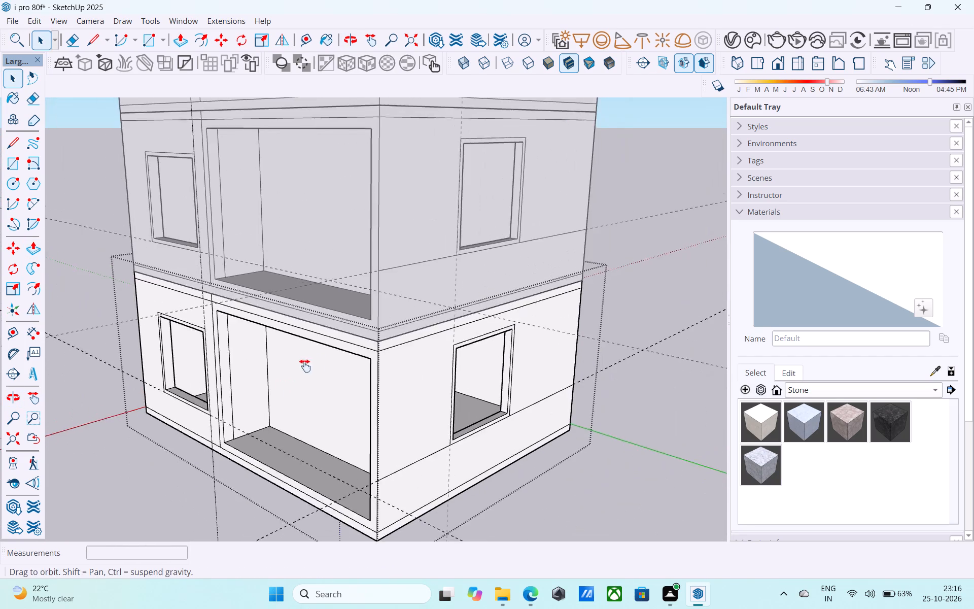
middle_drag(305, 366, 332, 315)
scroll(314, 357, up, 4)
middle_drag(308, 361, 252, 377)
scroll(237, 376, up, 5)
key(e)
drag(240, 359, 251, 351)
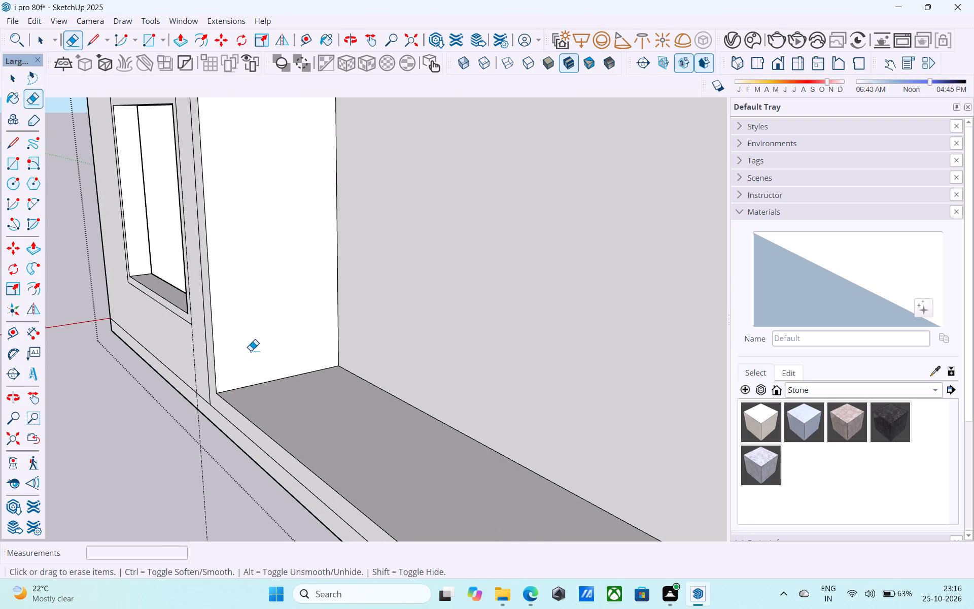
key(space)
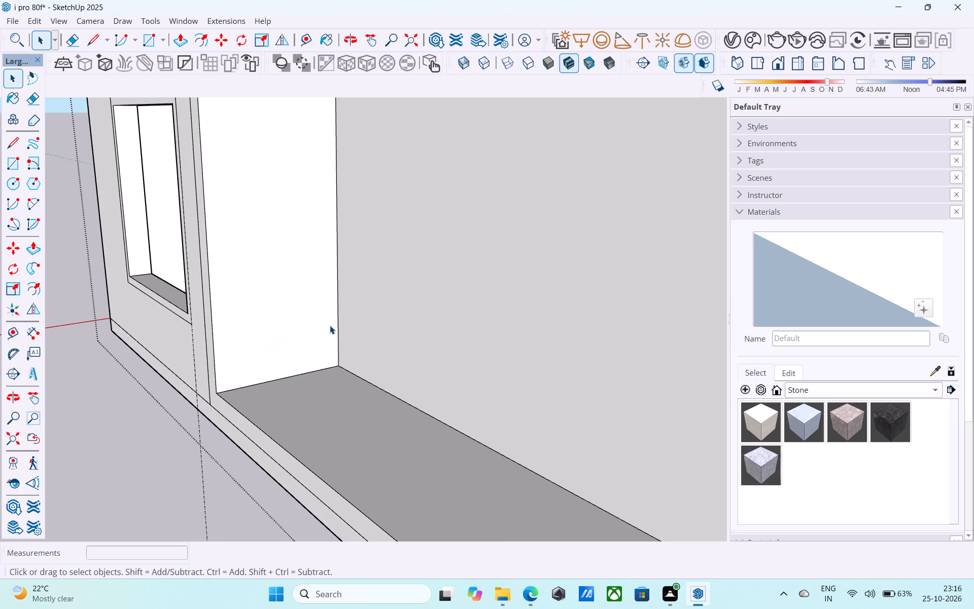
Place a vertical guide 6" from the back corner on the recess's side wall beside the front window.
key(t)
click(337, 332)
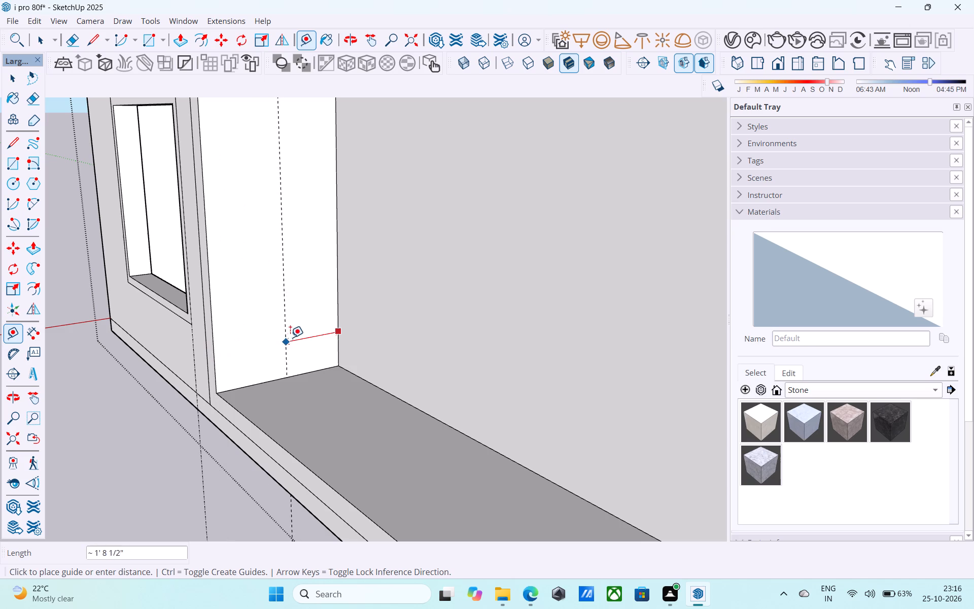
key(6)
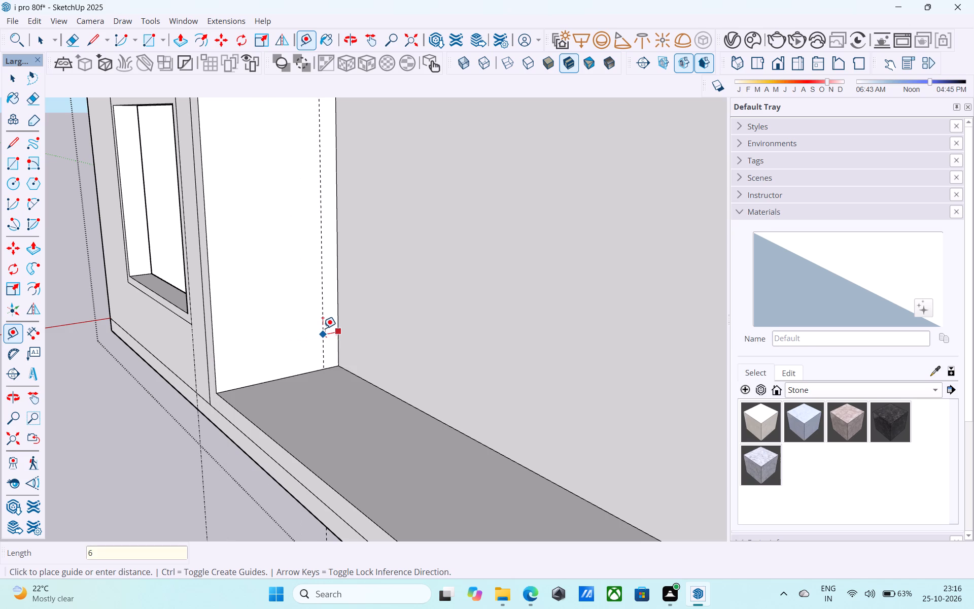
key(shift+quotedbl)
key(Return)
key(space)
Draw a door rectangle 3' wide and 7' tall on the recess's side wall, starting where the guide meets the floor.
text(R)
click(322, 368)
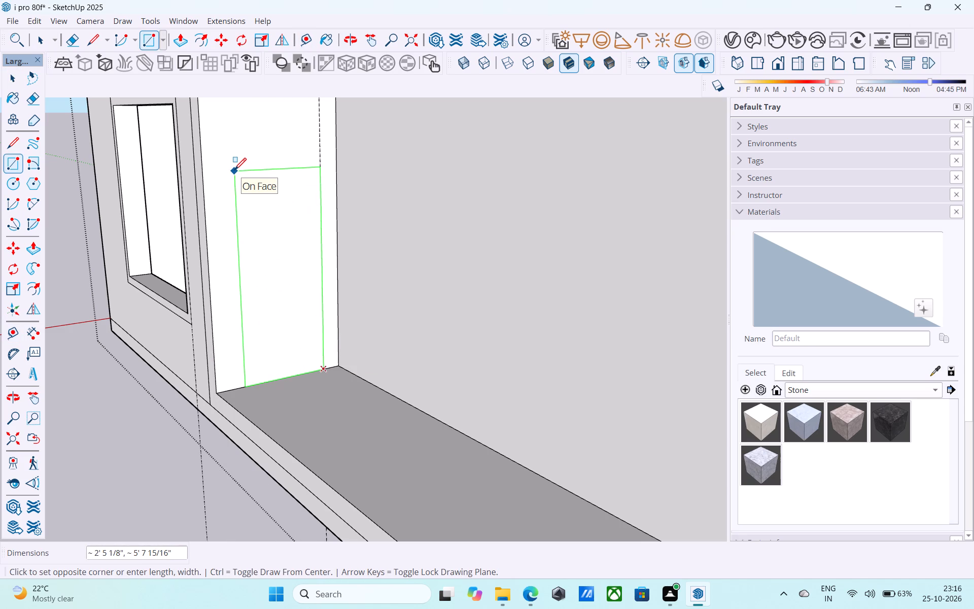
text(7',3')
key(Return)
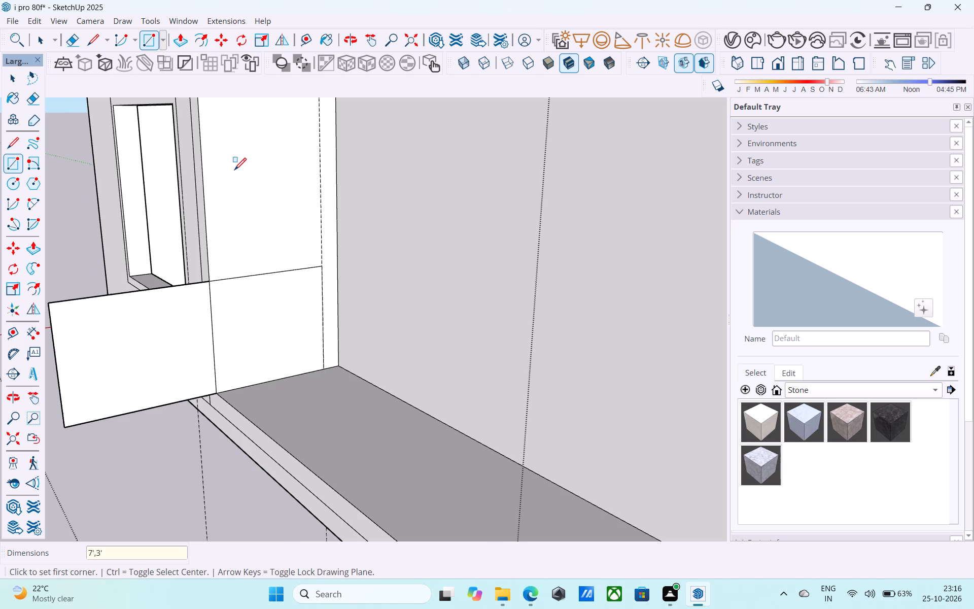
text(3',7')
key(Return)
Offset the door rectangle's outline 3" inward to form a frame.
key(space)
click(256, 165)
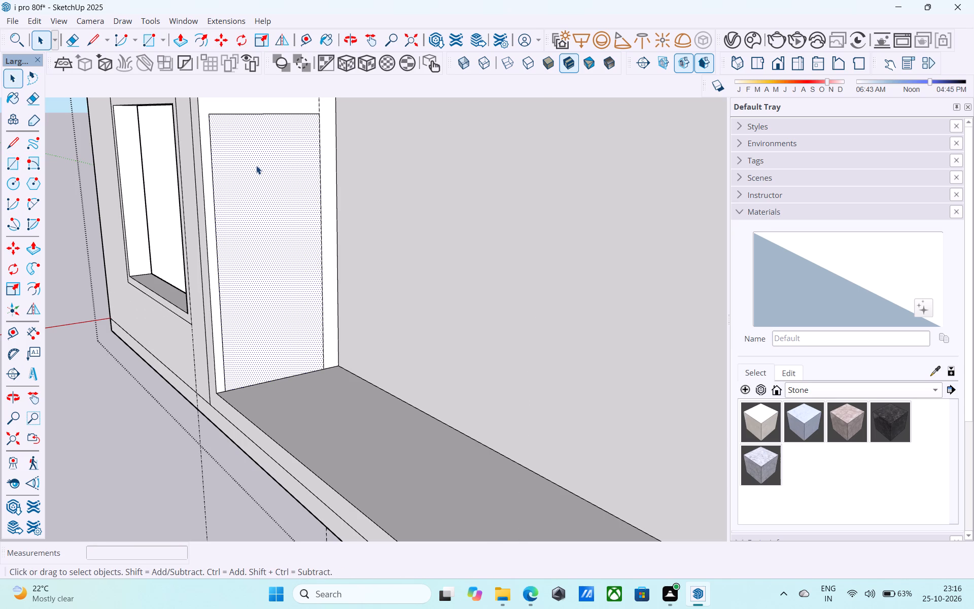
key(f)
click(254, 168)
key(3)
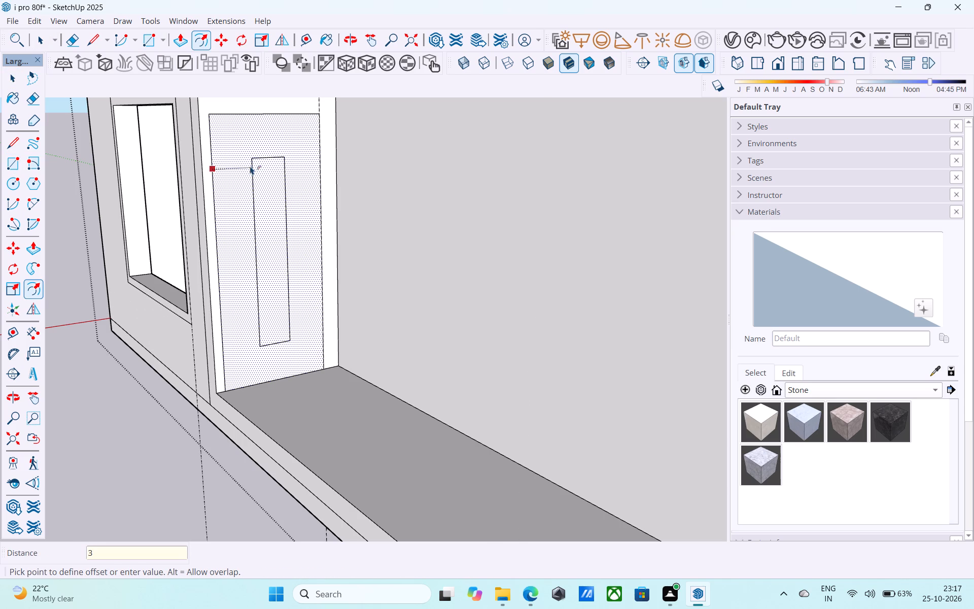
key(shift+quotedbl)
key(Return)
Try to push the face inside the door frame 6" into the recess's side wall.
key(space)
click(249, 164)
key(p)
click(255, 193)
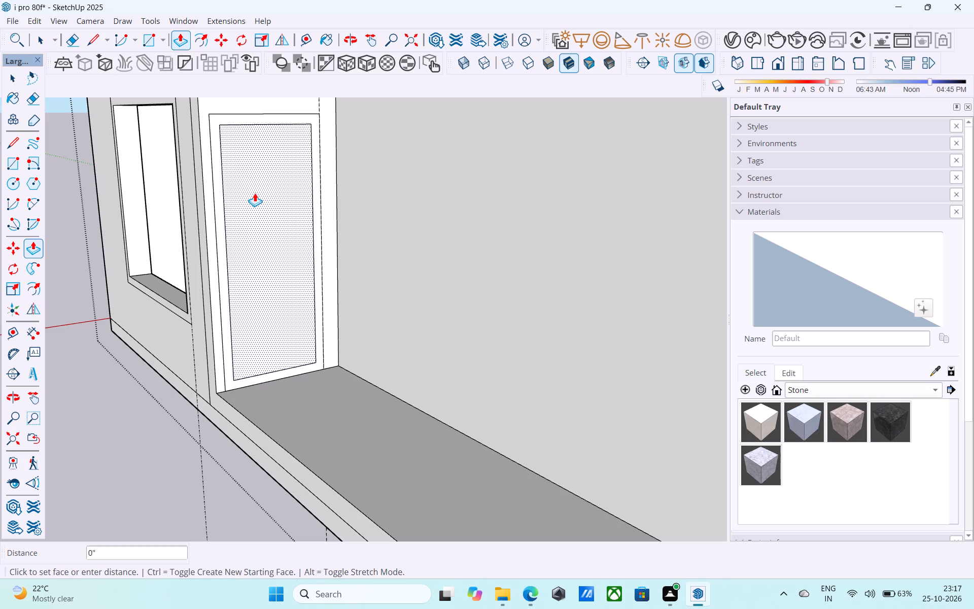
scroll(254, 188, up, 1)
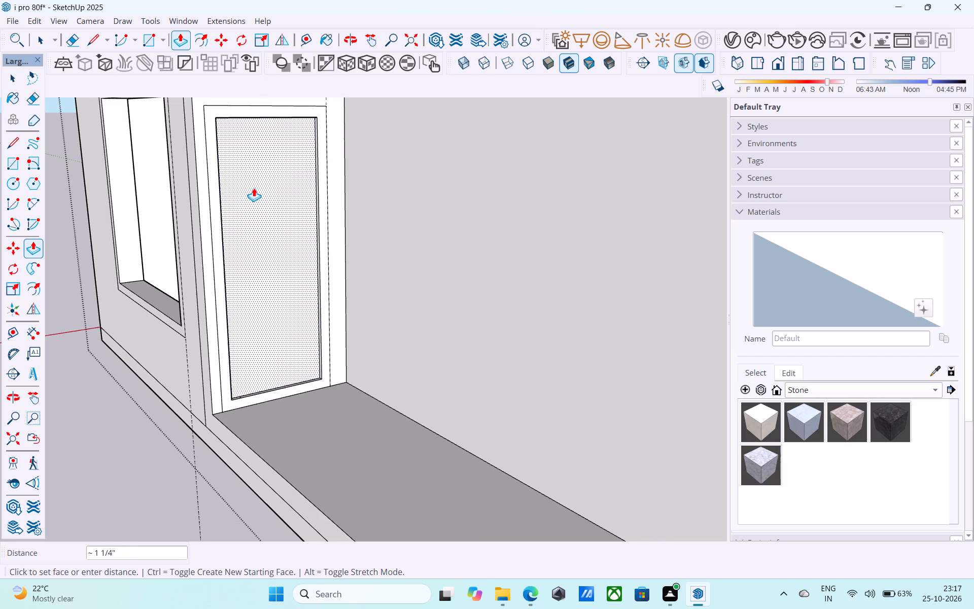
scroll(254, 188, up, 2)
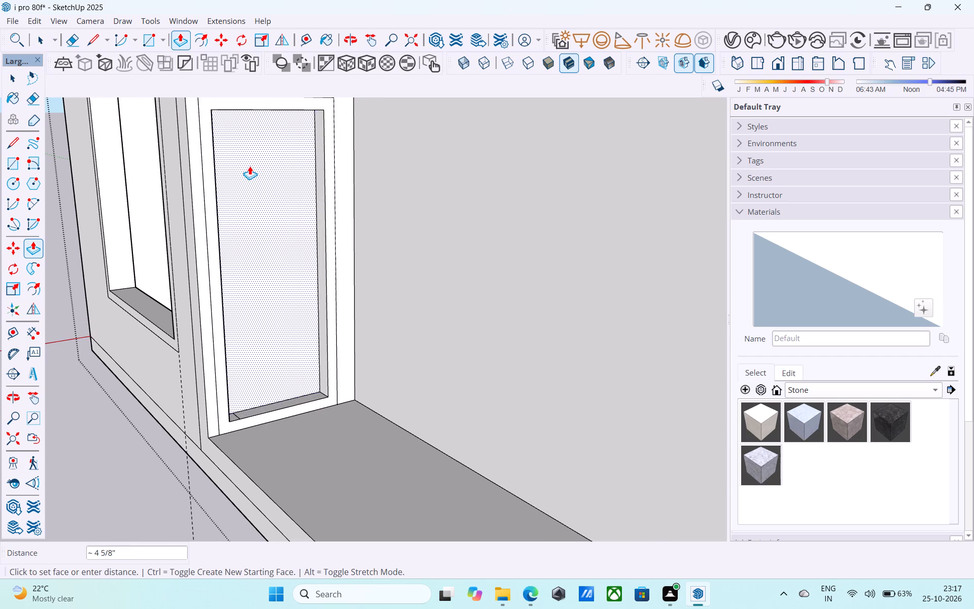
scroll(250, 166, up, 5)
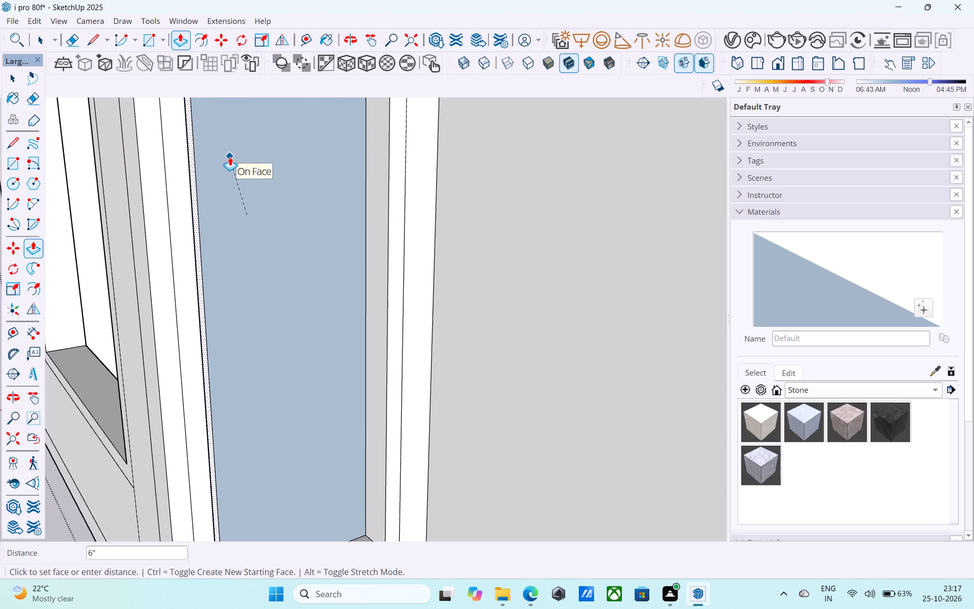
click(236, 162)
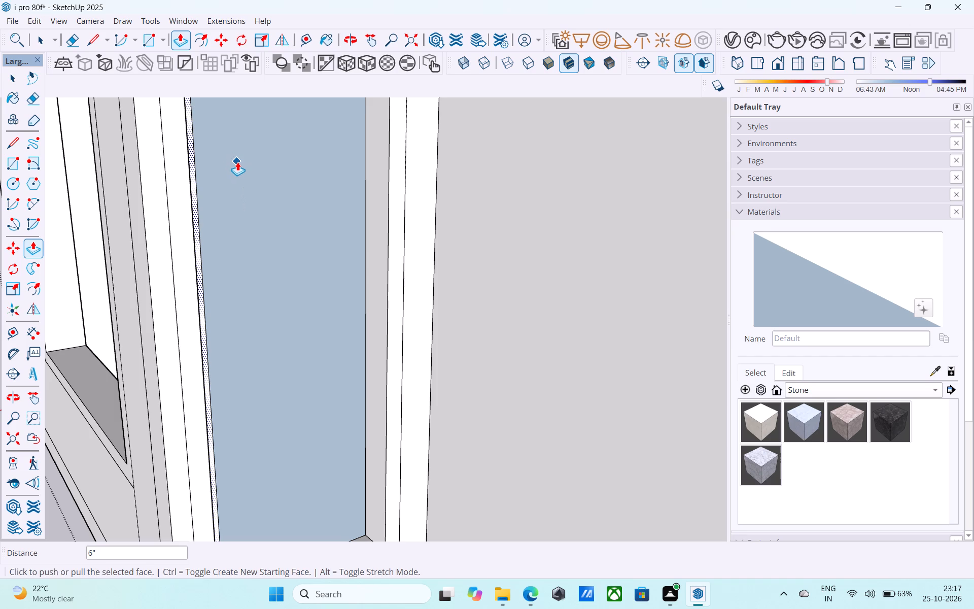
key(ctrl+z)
Push the face inside the door frame 6" into the recess's side wall.
click(240, 197)
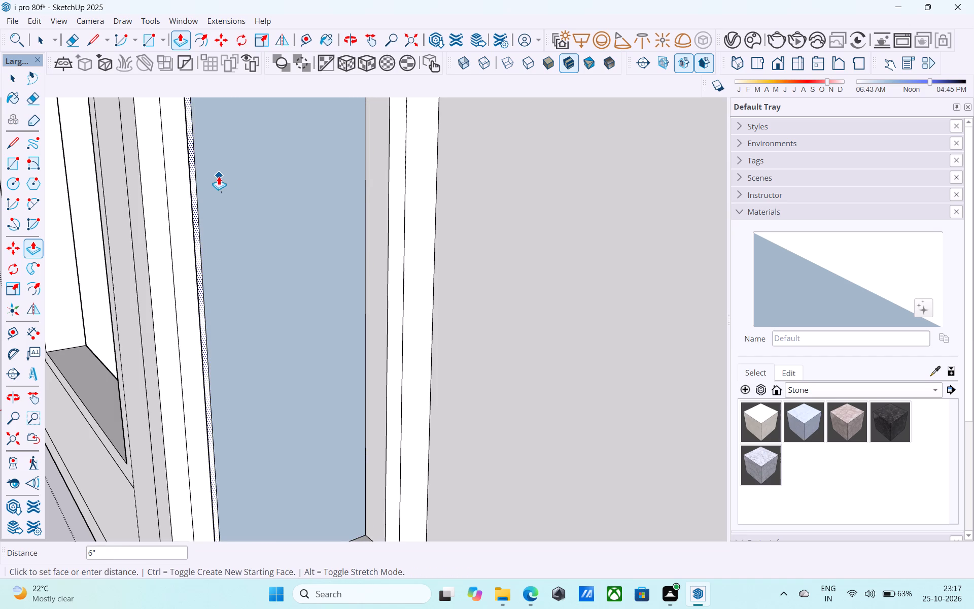
middle_drag(212, 174, 142, 190)
middle_click(142, 190)
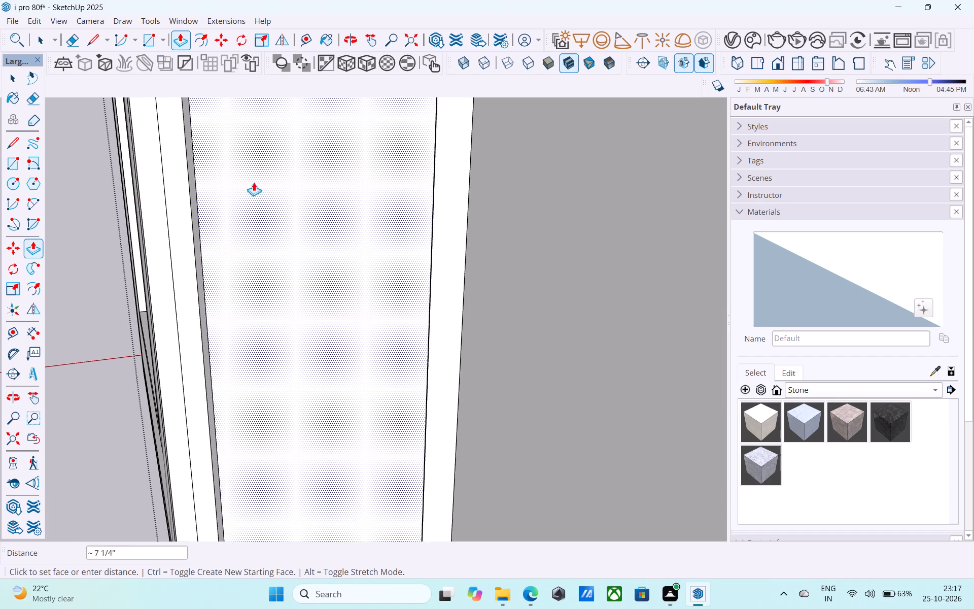
click(226, 166)
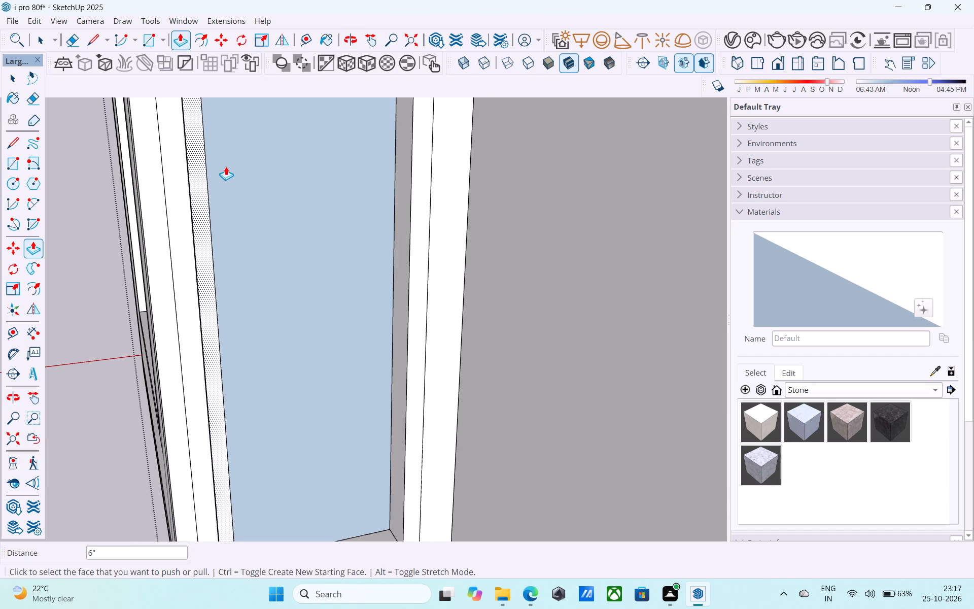
Delete the pushed-in face at the back of the door recess to open the doorway.
key(space)
click(233, 174)
key(Delete)
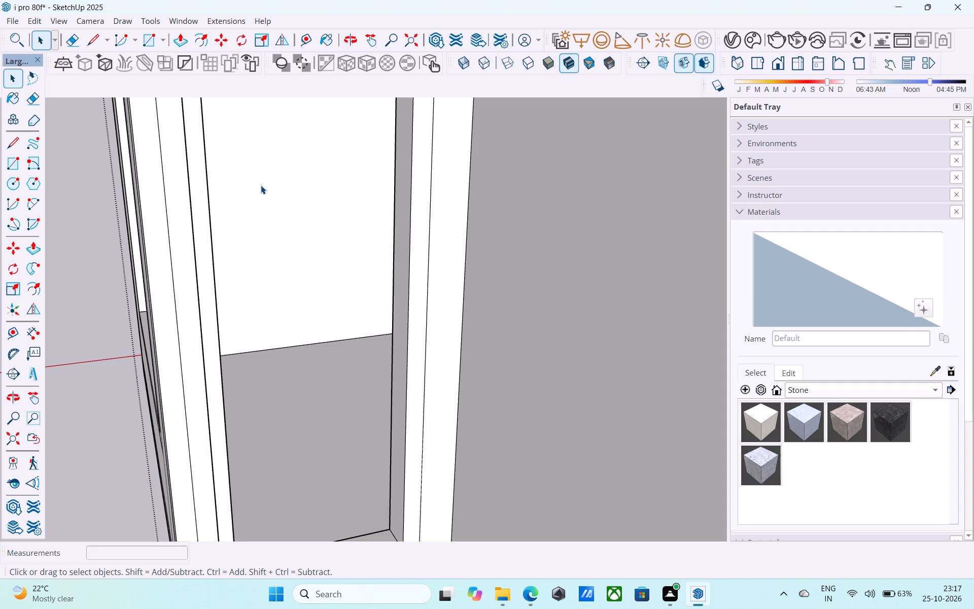
Push the interior face of the front window wall back to line up with the door opening's jamb.
middle_drag(261, 185, 228, 181)
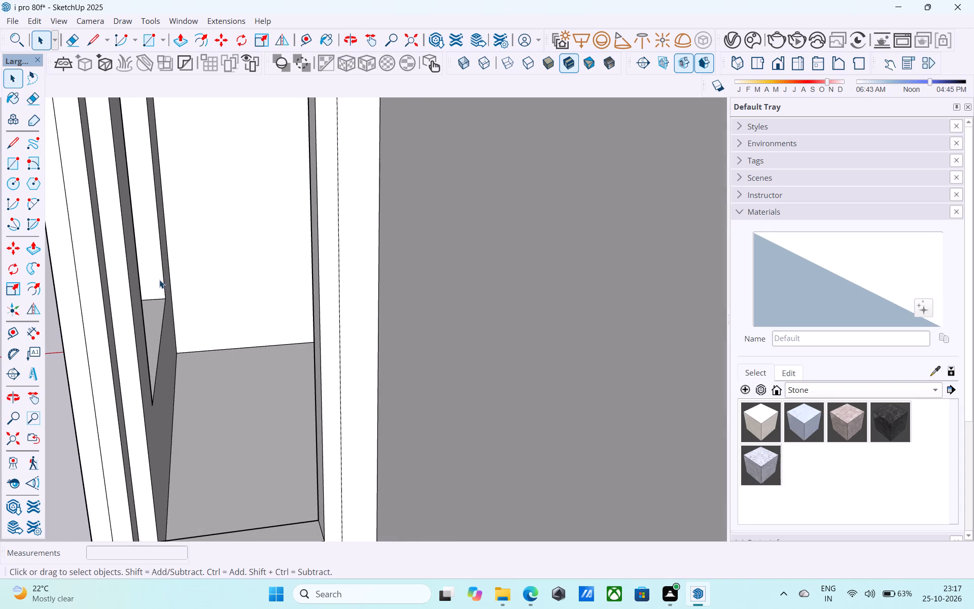
shift+middle_drag(159, 280, 159, 269)
click(356, 267)
key(p)
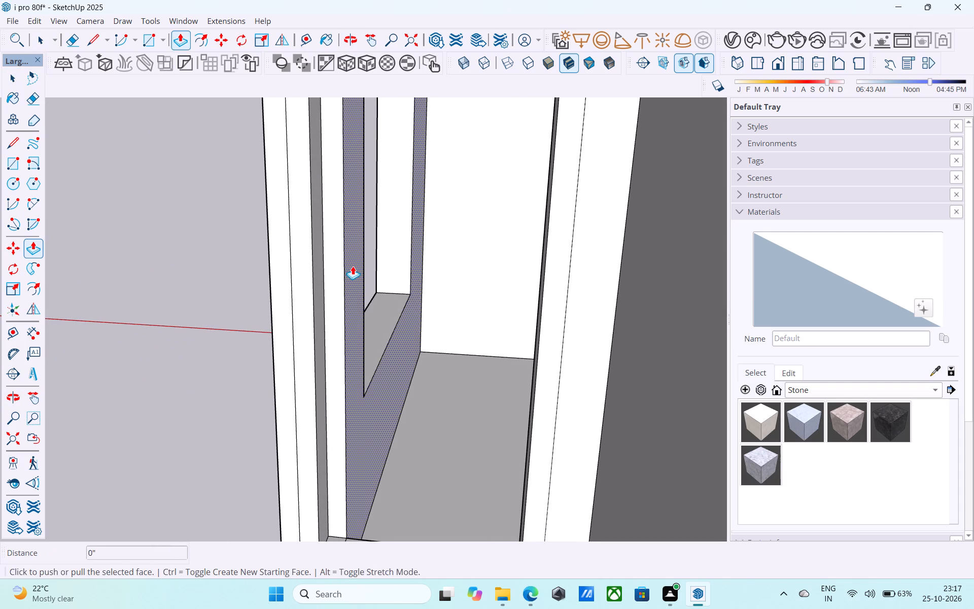
click(353, 266)
click(315, 254)
key(space)
Examine the doorway and front window from outside, across the lower floors and along the recess's front edge.
middle_drag(316, 255, 559, 246)
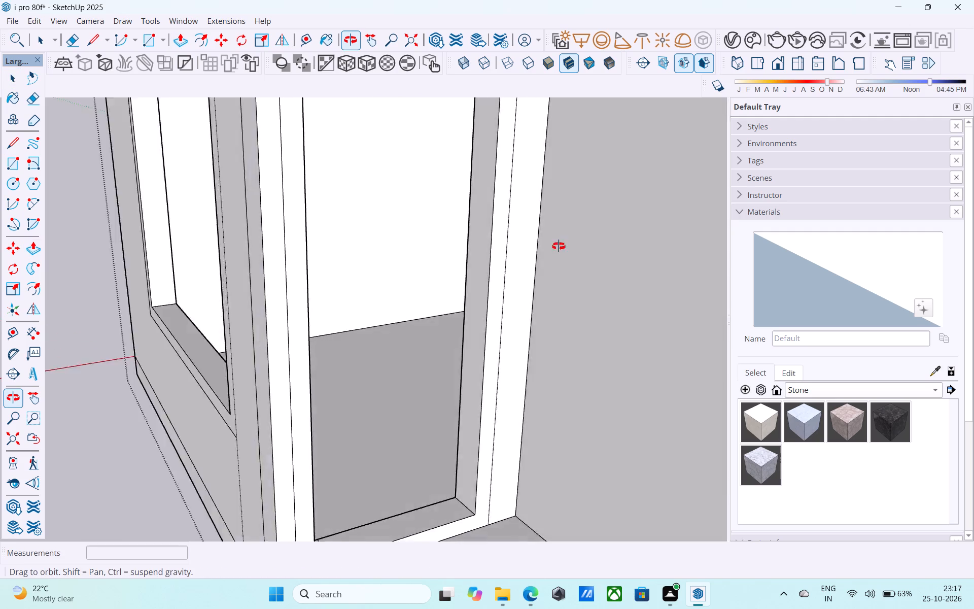
middle_drag(559, 246, 570, 244)
scroll(568, 235, down, 12)
middle_drag(539, 236, 525, 238)
key(space)
scroll(456, 231, down, 4)
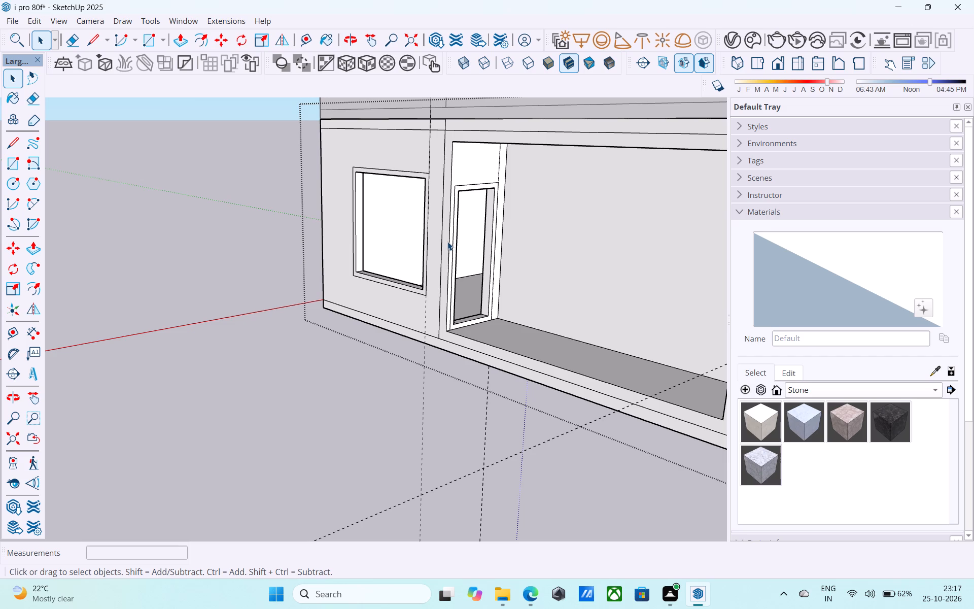
scroll(382, 272, down, 8)
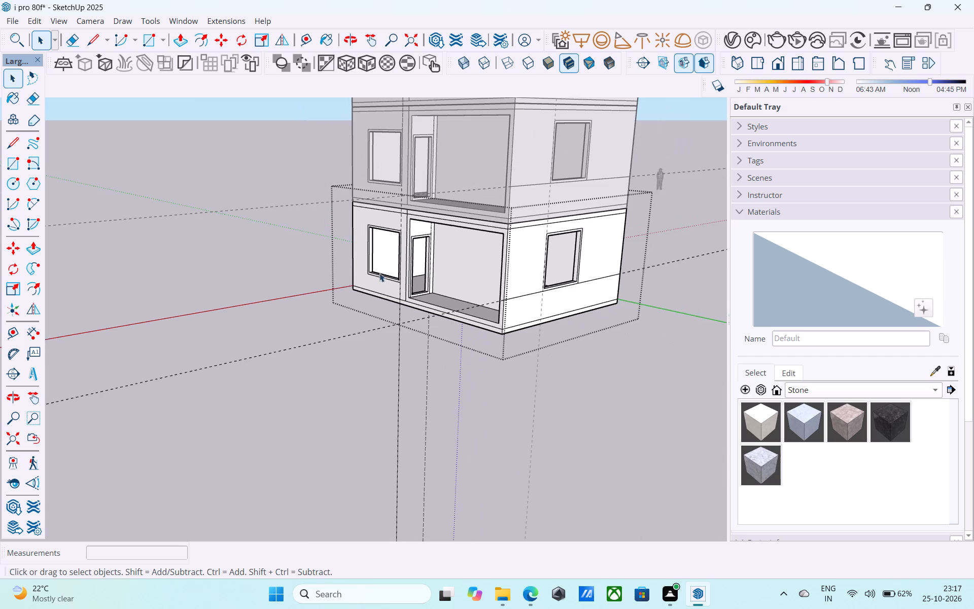
middle_drag(379, 273, 302, 347)
scroll(405, 329, up, 1)
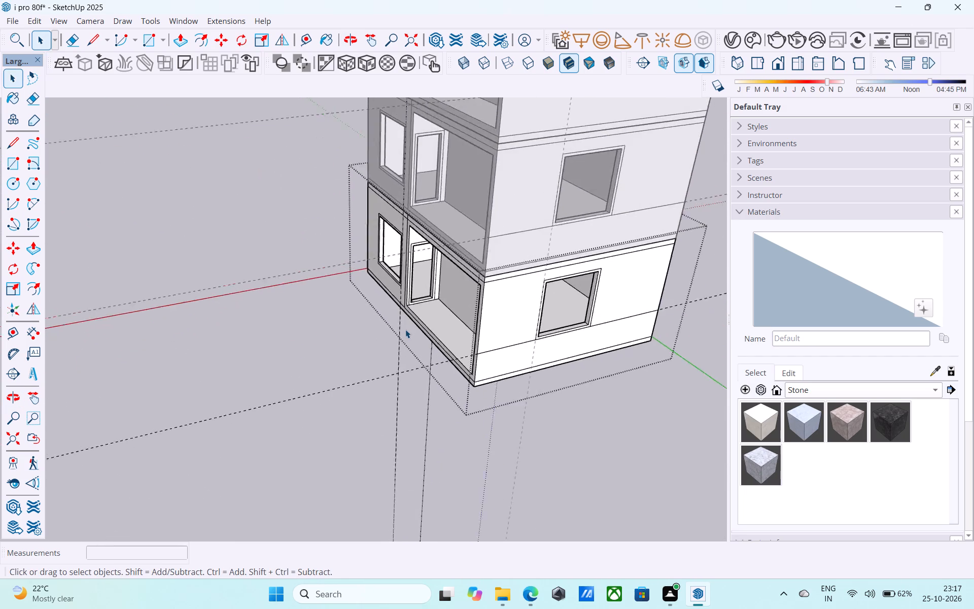
scroll(405, 329, up, 15)
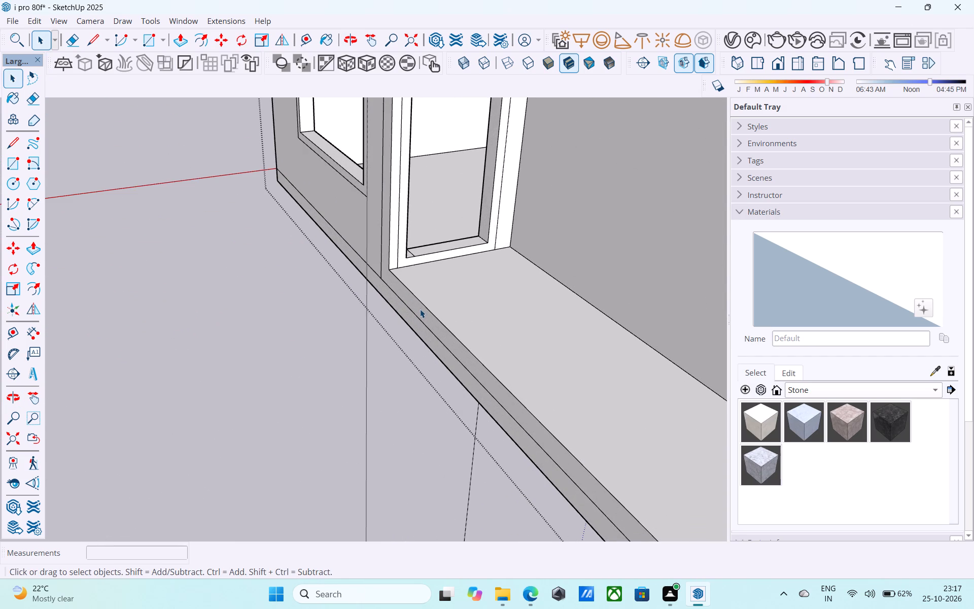
Offset the outline of the ground floor's front window wall face 6" inward.
scroll(420, 309, down, 7)
middle_drag(417, 306, 437, 294)
scroll(437, 292, down, 4)
shift+middle_drag(437, 292, 505, 335)
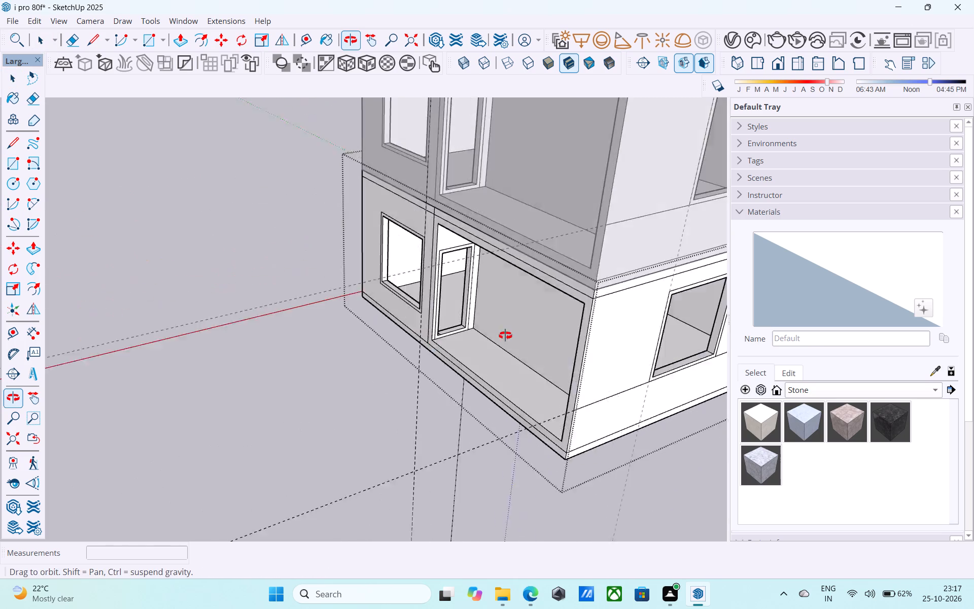
shift+middle_drag(505, 335, 655, 274)
shift+middle_drag(539, 266, 619, 320)
shift+scroll(539, 270, down, 1)
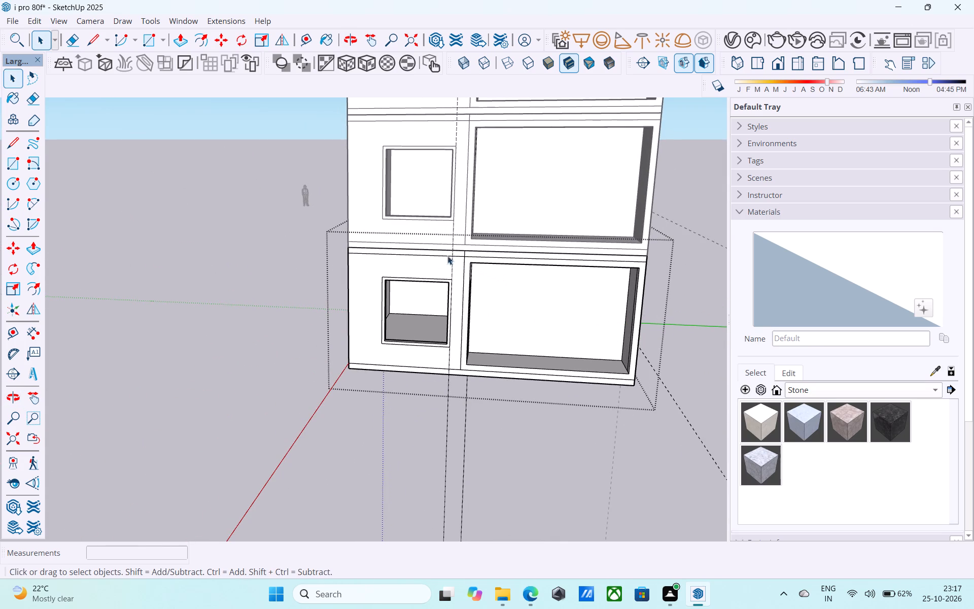
scroll(407, 234, up, 7)
scroll(392, 273, up, 2)
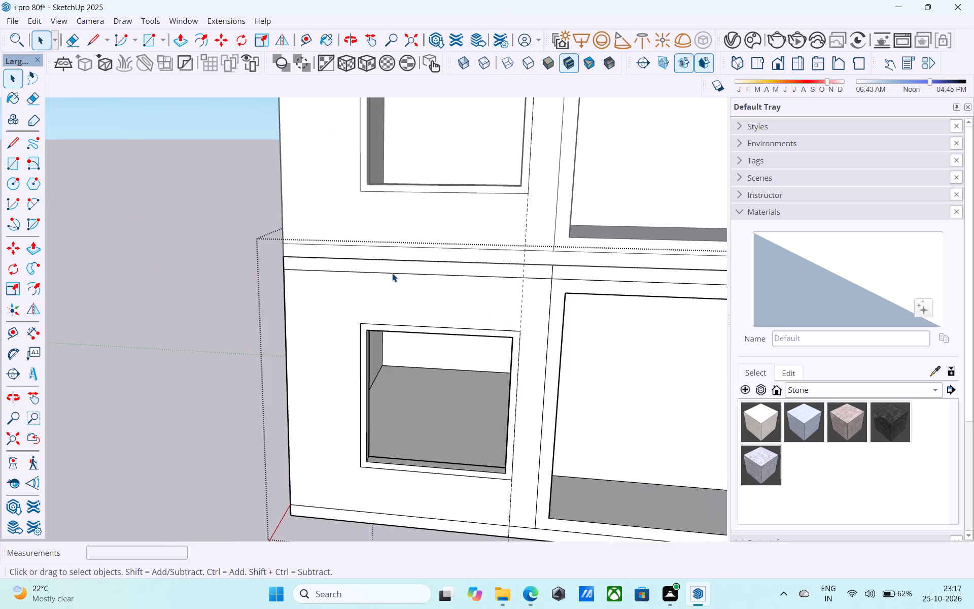
scroll(392, 273, up, 2)
click(390, 283)
key(f)
click(390, 283)
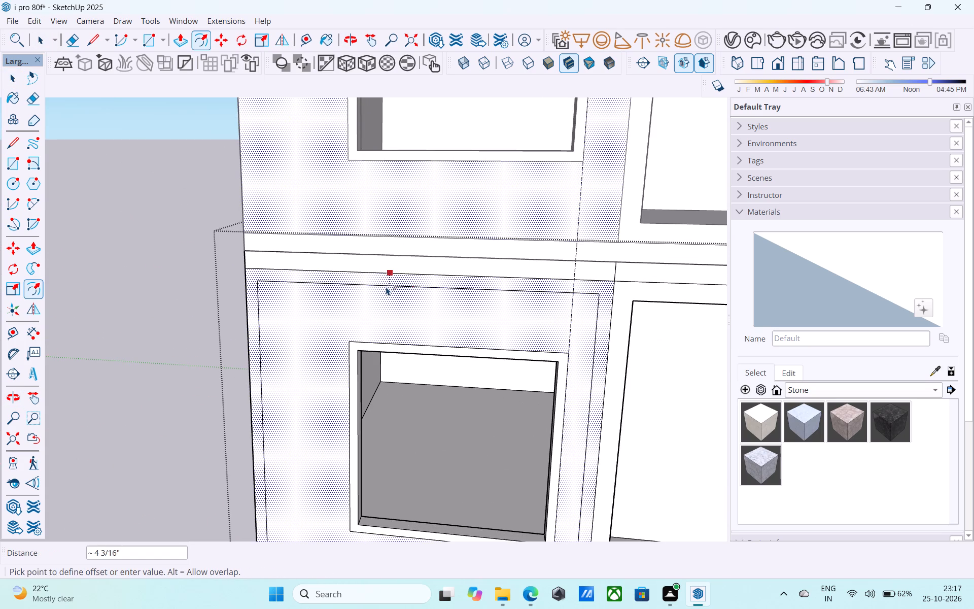
text(1')
key(Return)
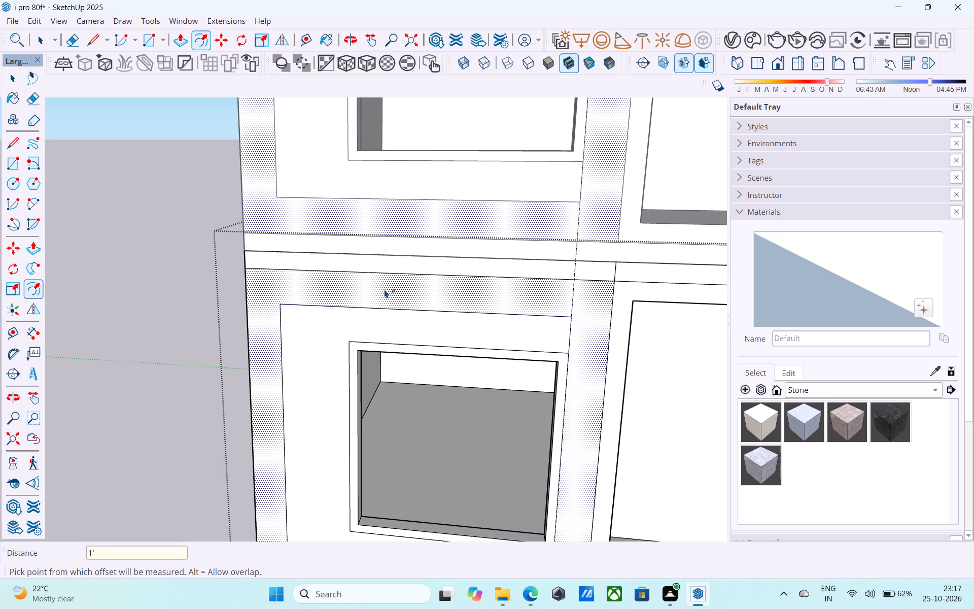
text(6")
key(Return)
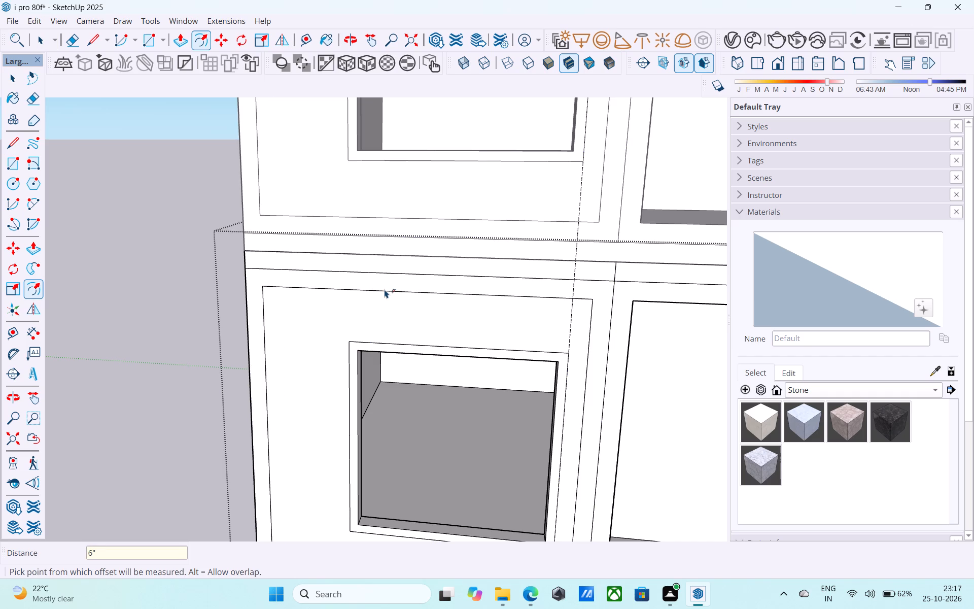
key(space)
Copy the inset outline's vertical edge nearest the building corner 1' toward the window.
scroll(382, 291, down, 5)
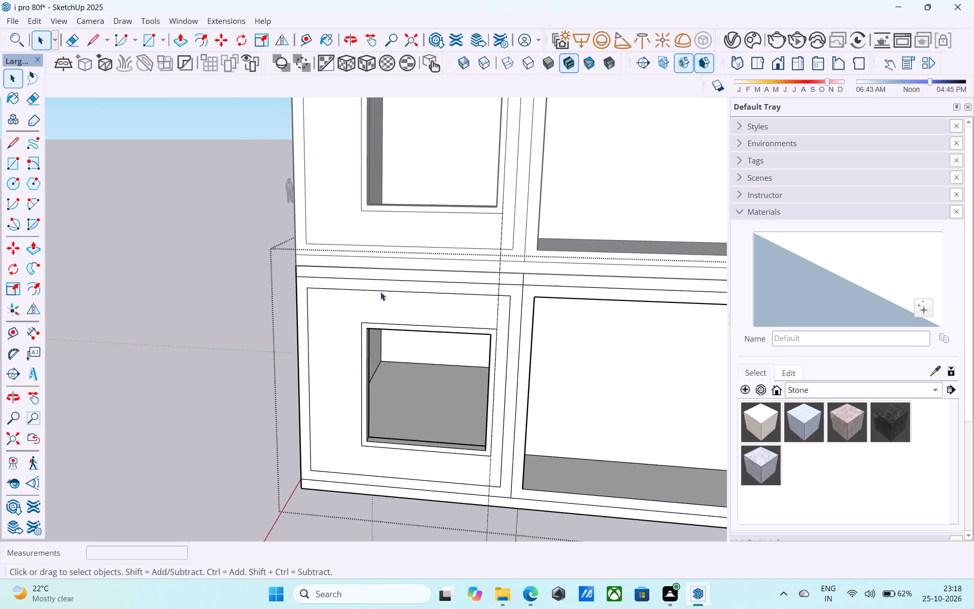
middle_drag(380, 292, 376, 269)
middle_drag(376, 267, 372, 254)
scroll(358, 277, up, 3)
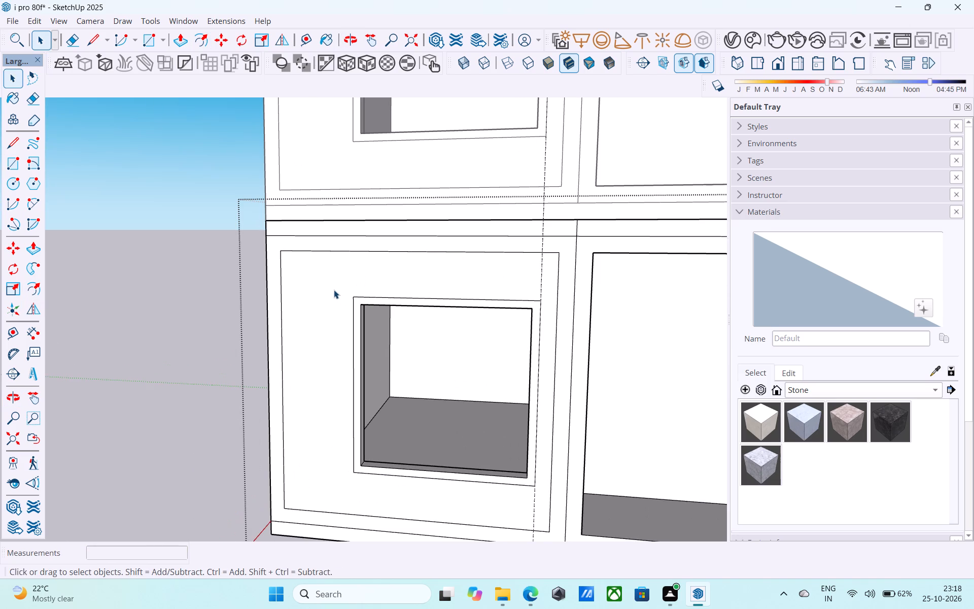
click(334, 290)
scroll(334, 290, down, 6)
scroll(301, 298, up, 5)
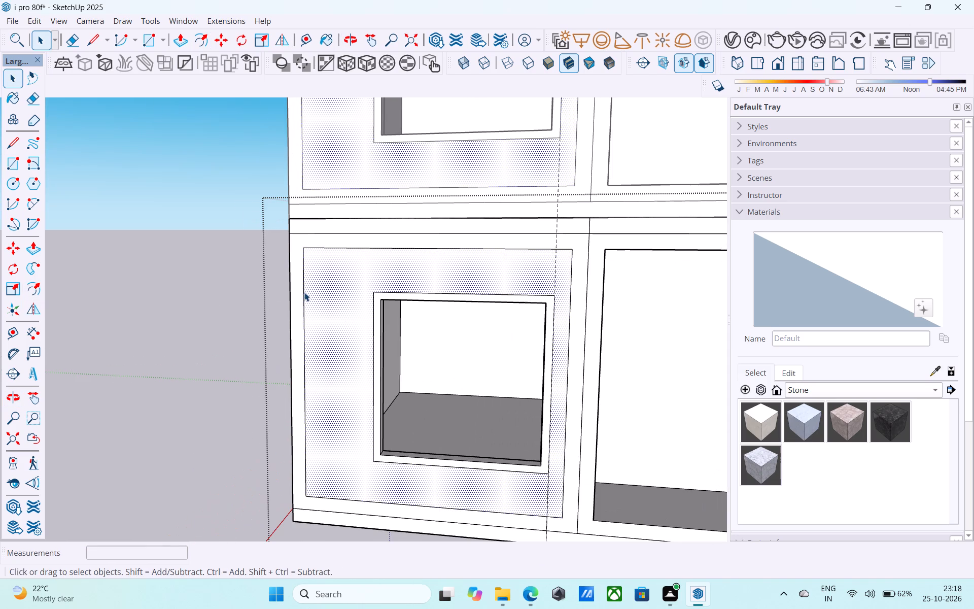
click(304, 292)
key(m)
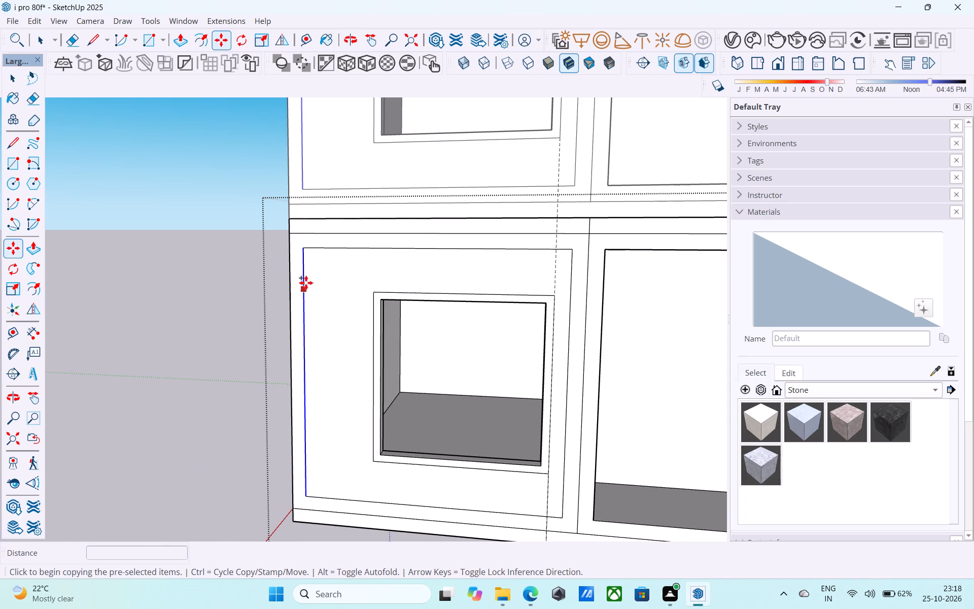
click(305, 252)
click(316, 251)
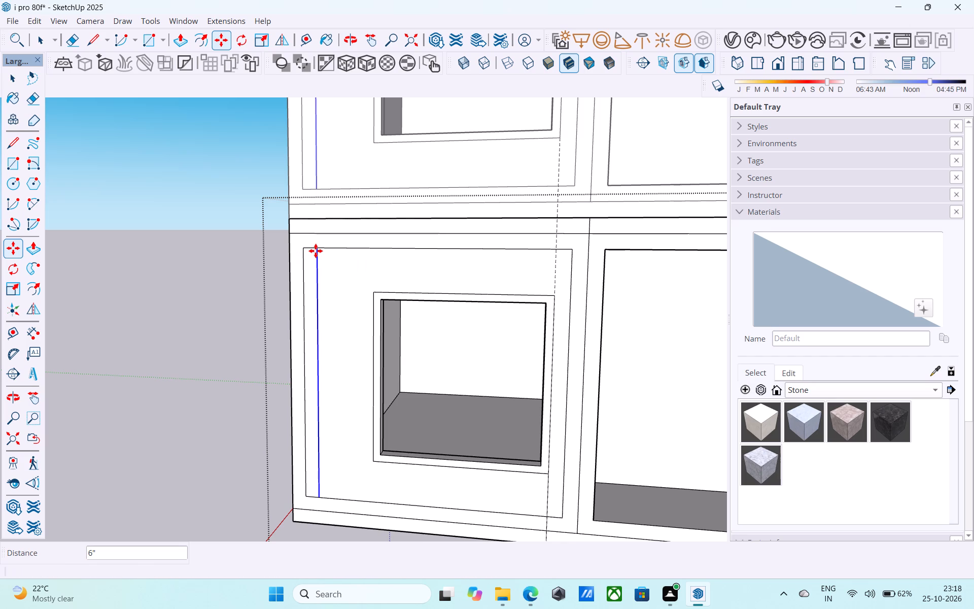
text(1')
key(Return)
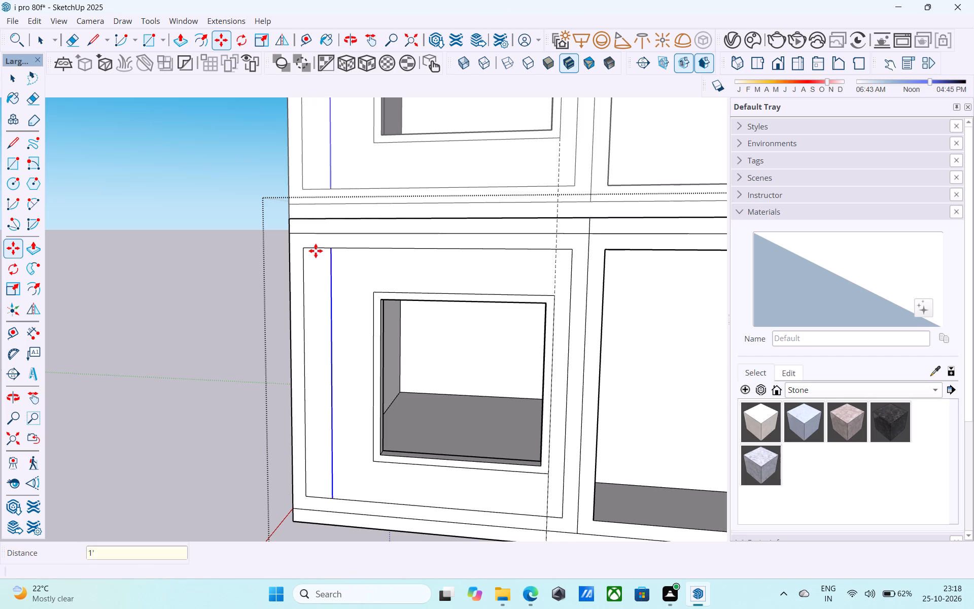
key(space)
Draw a 9' vertical line along the guide, 6" inside the inset outline's edge beside the recess.
key(l)
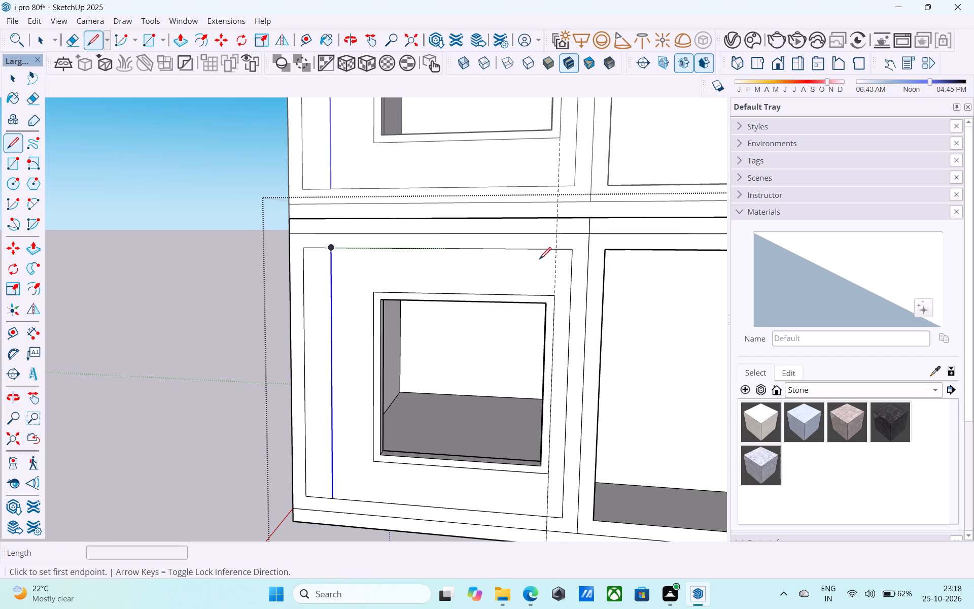
click(570, 253)
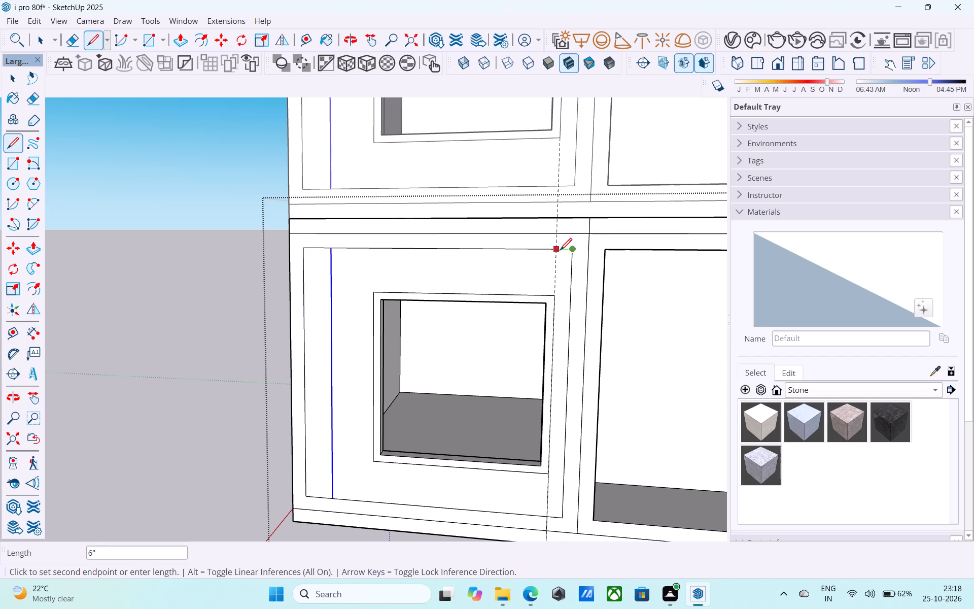
click(559, 251)
click(552, 248)
scroll(563, 321, down, 6)
scroll(561, 422, up, 4)
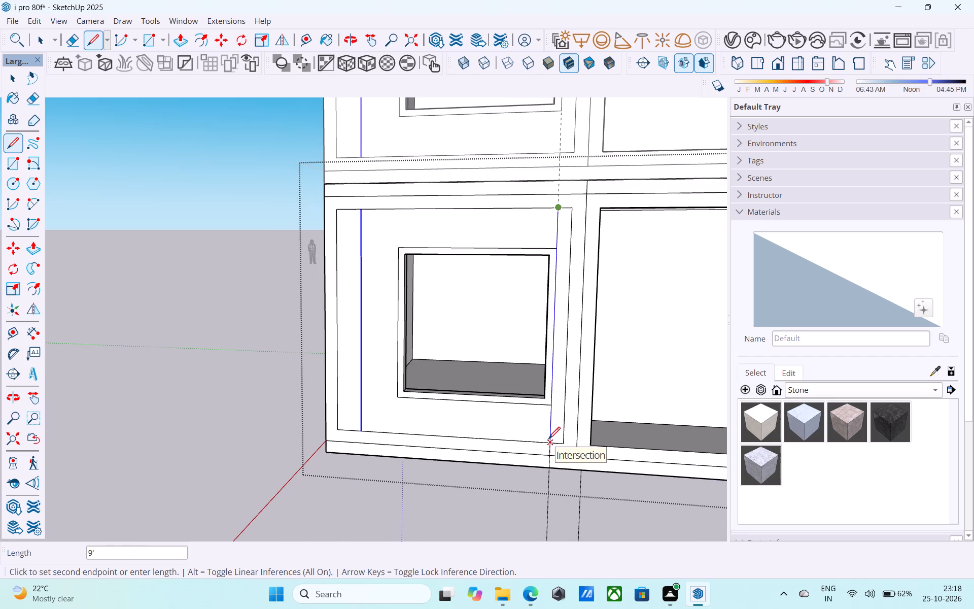
click(548, 440)
key(space)
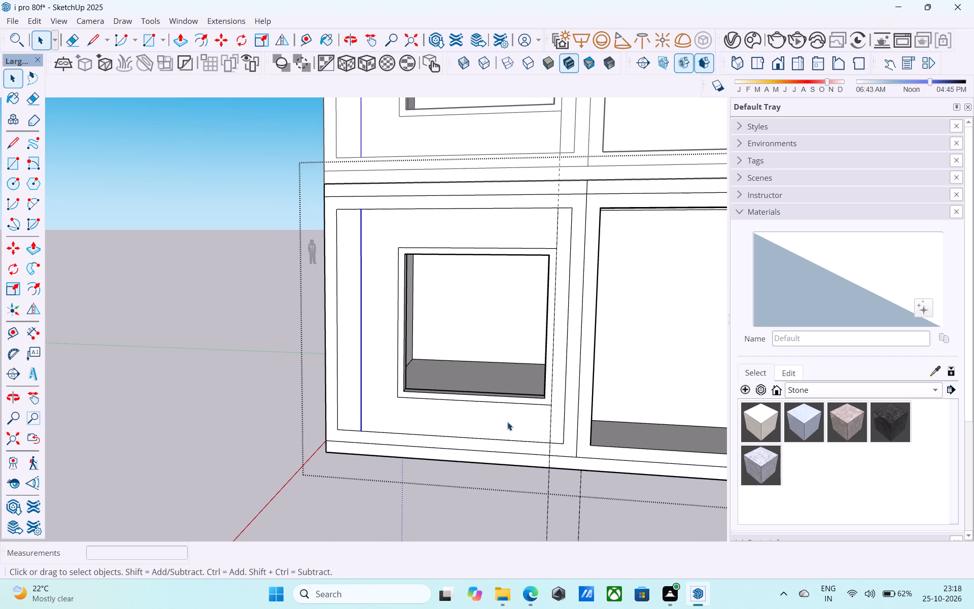
Pull the two vertical strips flanking the front window 6" out from the wall.
click(338, 308)
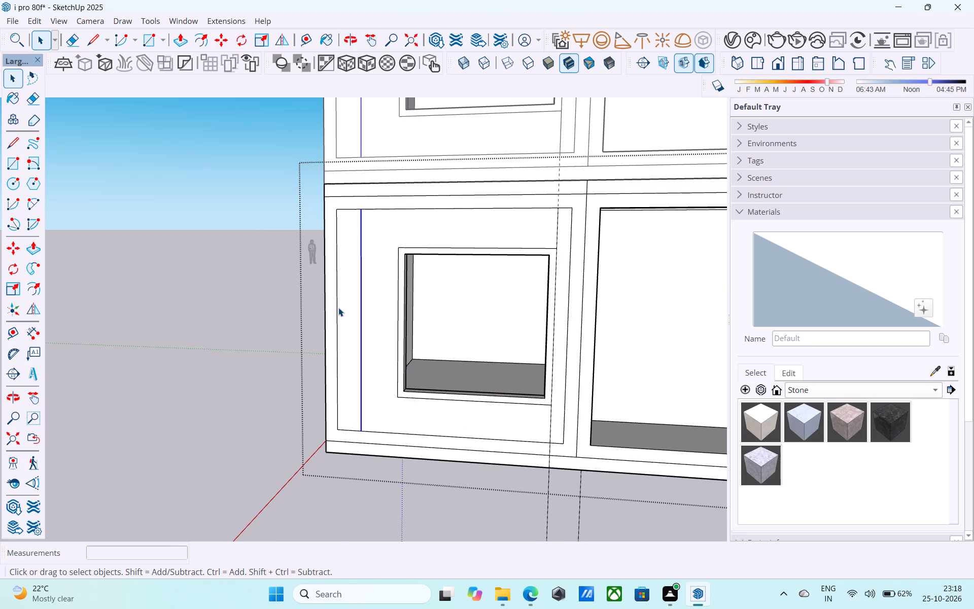
click(342, 307)
key(p)
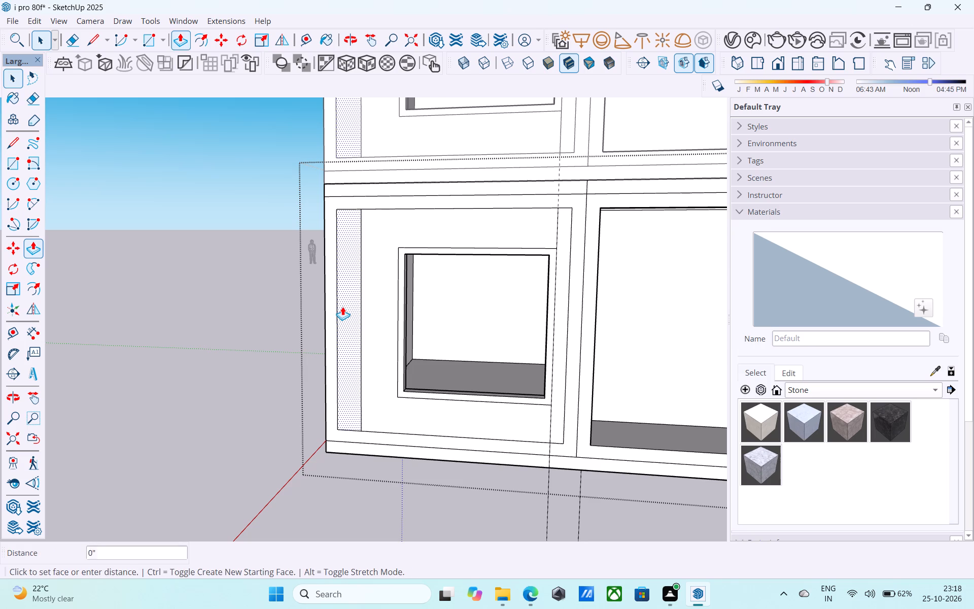
click(342, 307)
key(6)
key(shift+quotedbl)
key(Return)
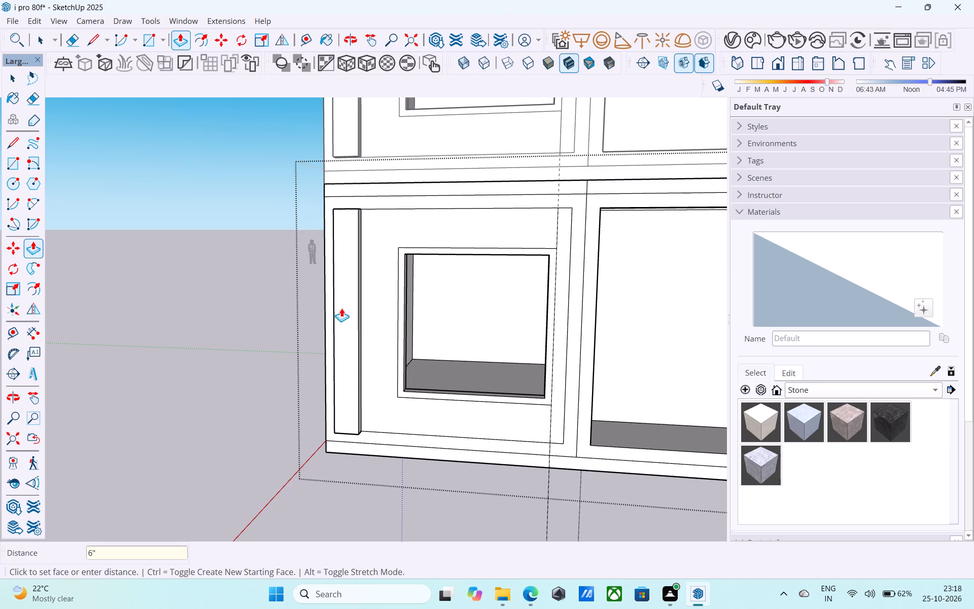
double_click(566, 294)
key(space)
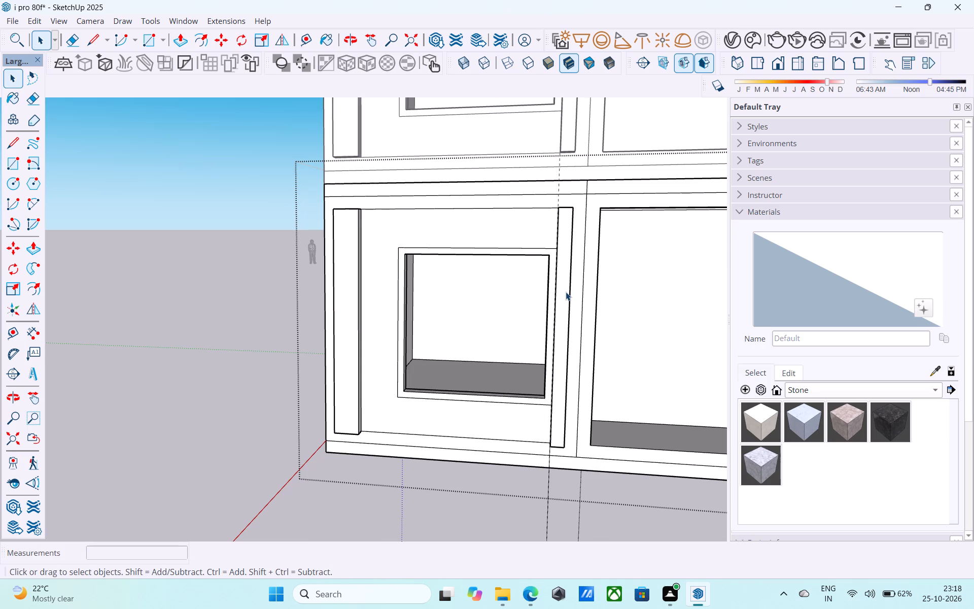
Extend the top of the corner strip up 6" to the line below the floor's top edge.
scroll(565, 287, down, 6)
middle_drag(565, 287, 563, 341)
scroll(459, 283, up, 2)
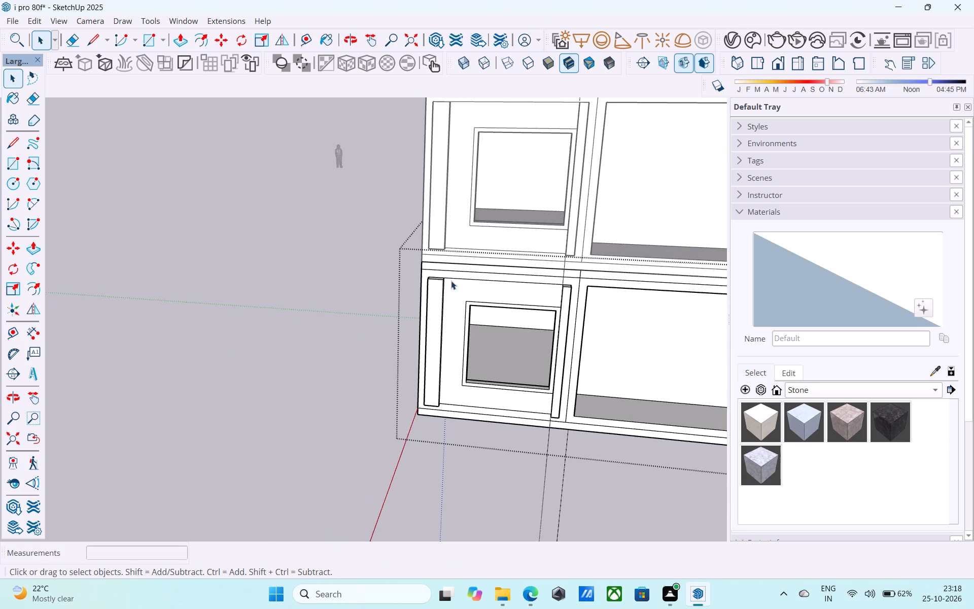
scroll(451, 281, up, 14)
click(429, 277)
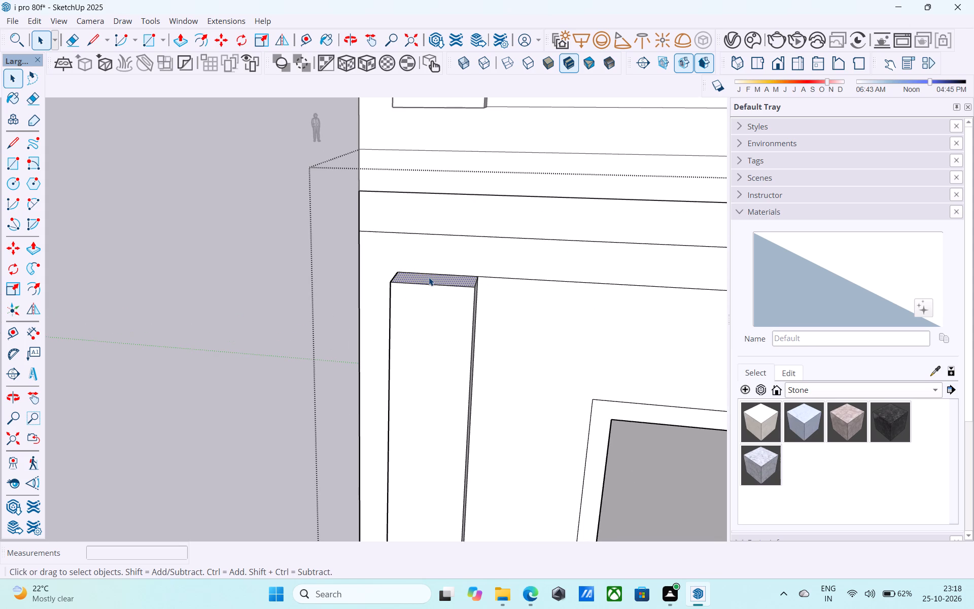
key(p)
click(429, 277)
click(433, 232)
scroll(436, 232, down, 4)
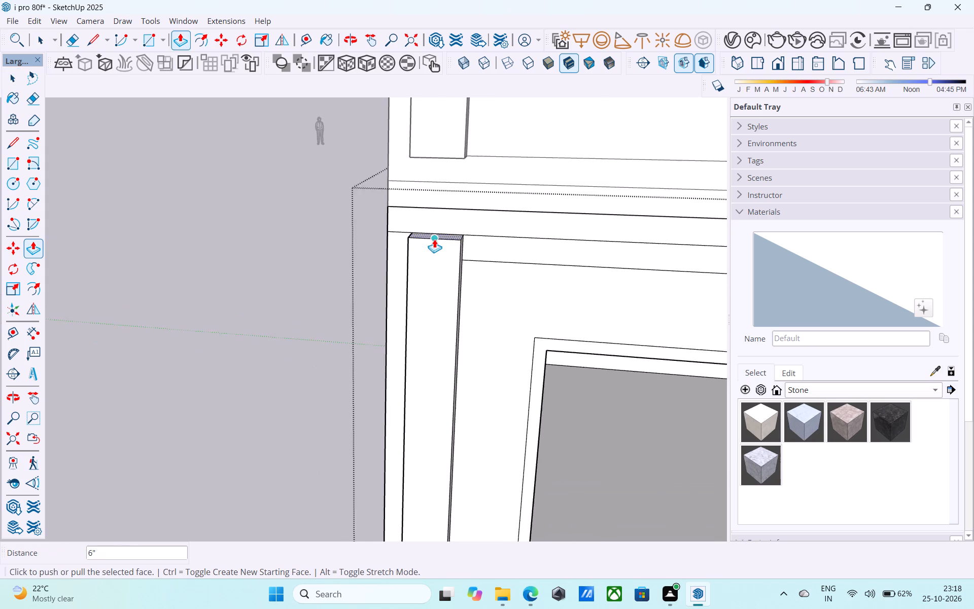
Extend the bottom of the corner strip down to the floor's bottom edge.
scroll(434, 239, down, 7)
scroll(429, 238, up, 2)
scroll(432, 233, down, 5)
middle_drag(440, 321, 459, 190)
scroll(458, 329, up, 2)
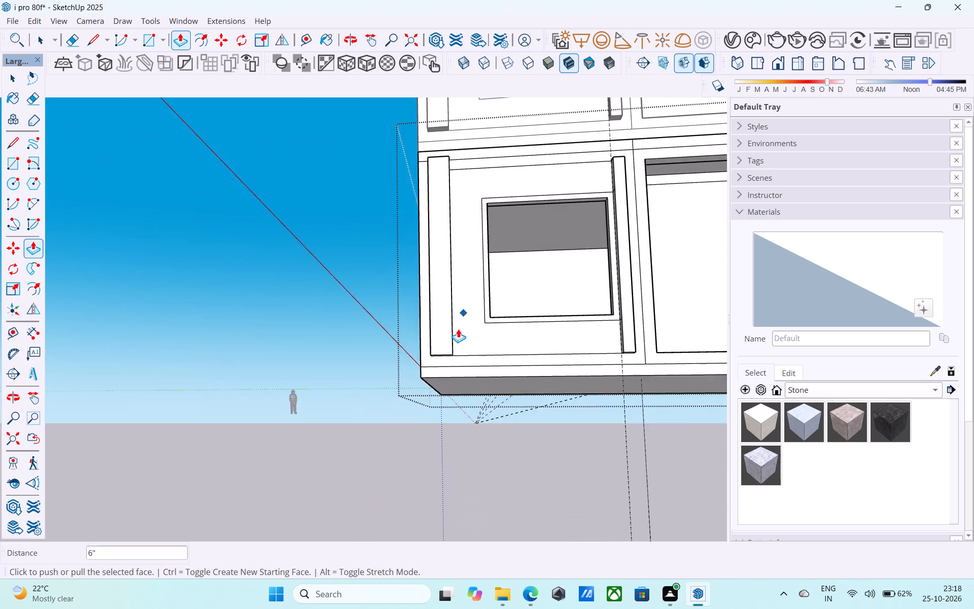
scroll(458, 329, up, 7)
key(space)
middle_drag(444, 356, 456, 245)
scroll(455, 375, up, 4)
click(433, 389)
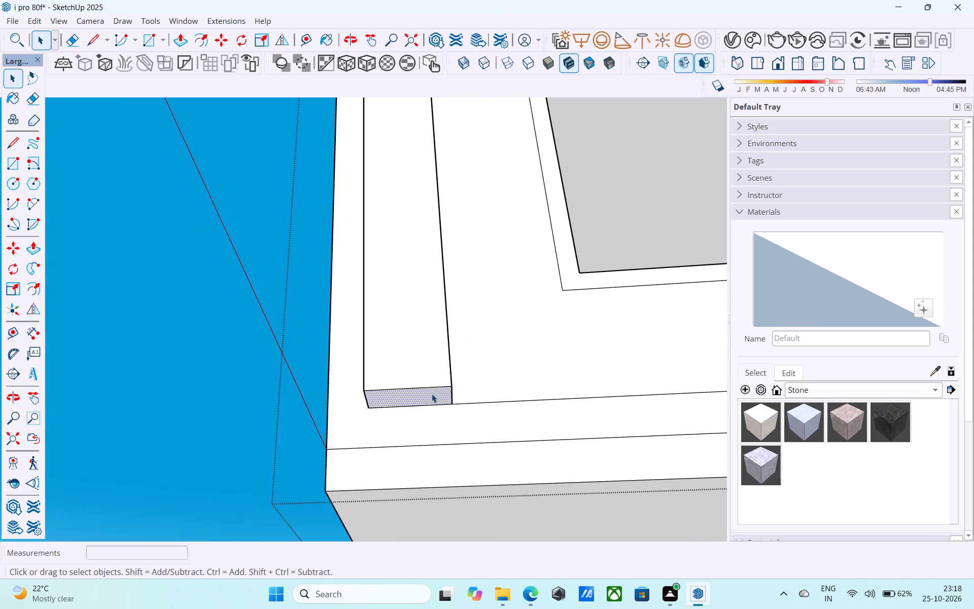
key(p)
click(432, 394)
click(426, 469)
click(415, 435)
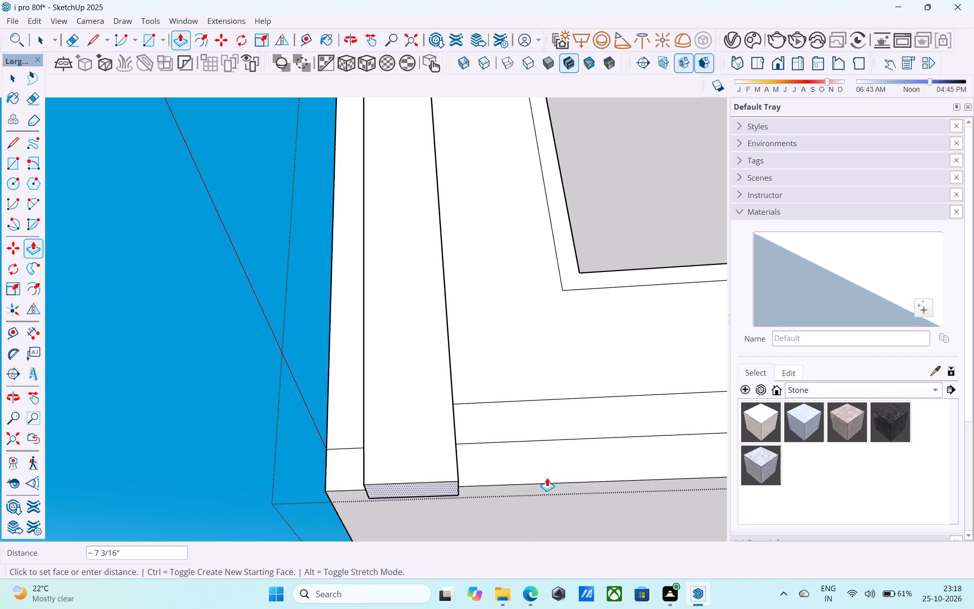
click(536, 486)
scroll(422, 432, down, 12)
key(space)
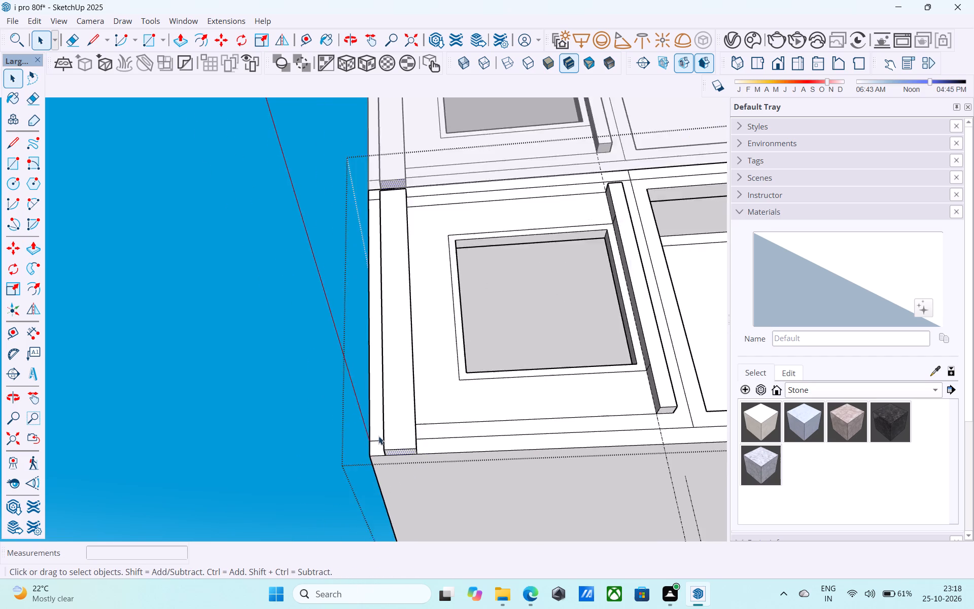
Extend the top of the strip beside the recess up to the floor's top edge in two pulls of about 6".
scroll(378, 436, down, 5)
middle_drag(373, 432, 380, 528)
scroll(359, 330, down, 6)
middle_drag(371, 368, 377, 417)
middle_drag(379, 421, 385, 452)
scroll(386, 405, up, 2)
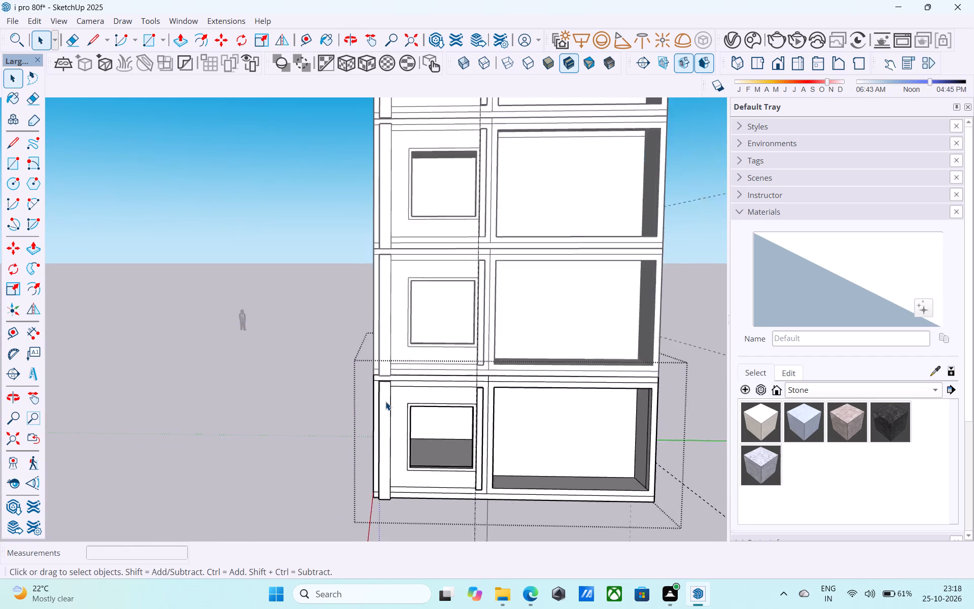
scroll(386, 401, up, 9)
scroll(380, 350, down, 6)
shift+middle_click(380, 367)
shift+middle_drag(380, 367, 286, 369)
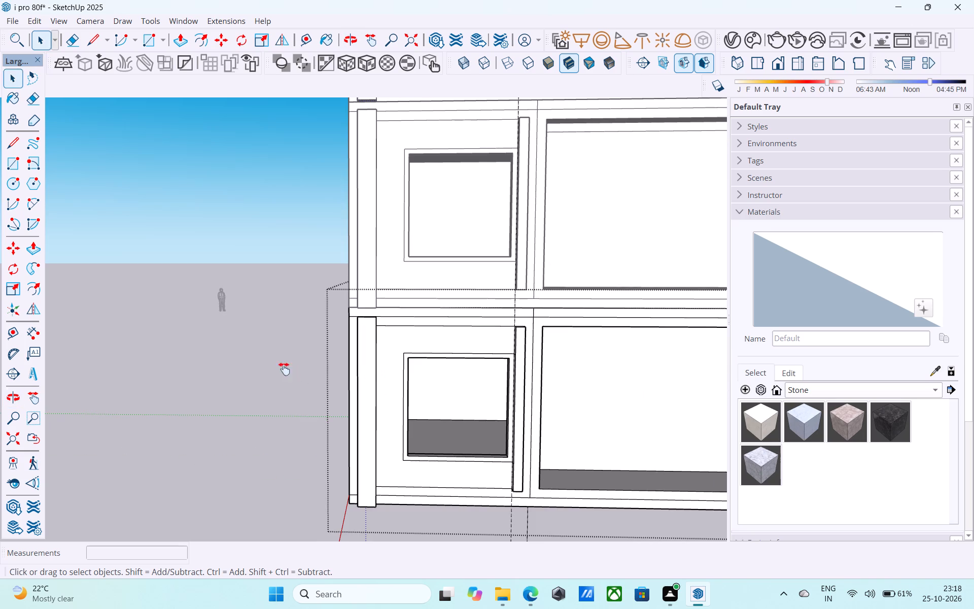
shift+middle_click(284, 369)
shift+middle_drag(410, 377, 144, 350)
scroll(277, 304, up, 3)
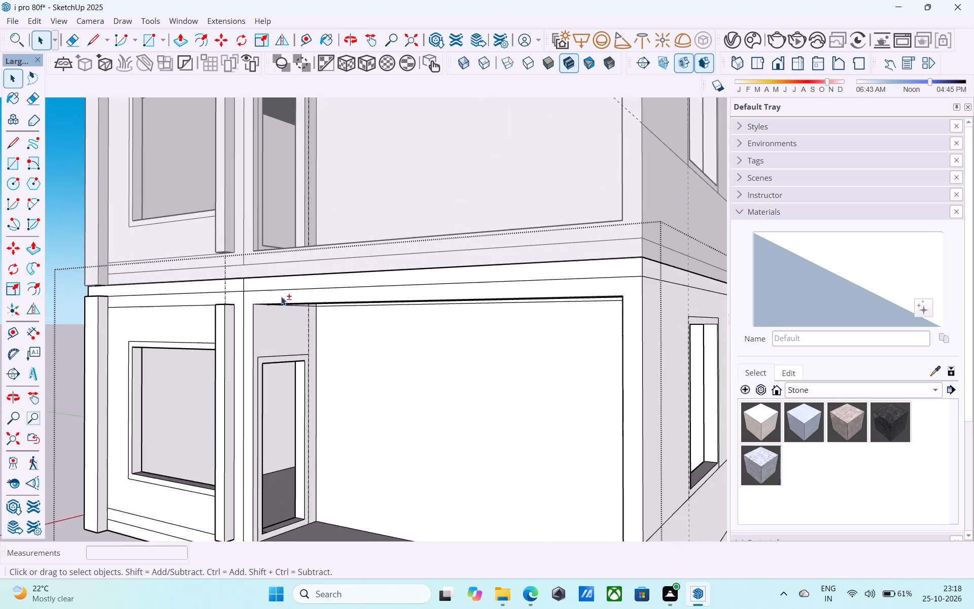
scroll(281, 296, up, 2)
shift+middle_drag(247, 302, 379, 325)
scroll(370, 358, up, 8)
click(363, 360)
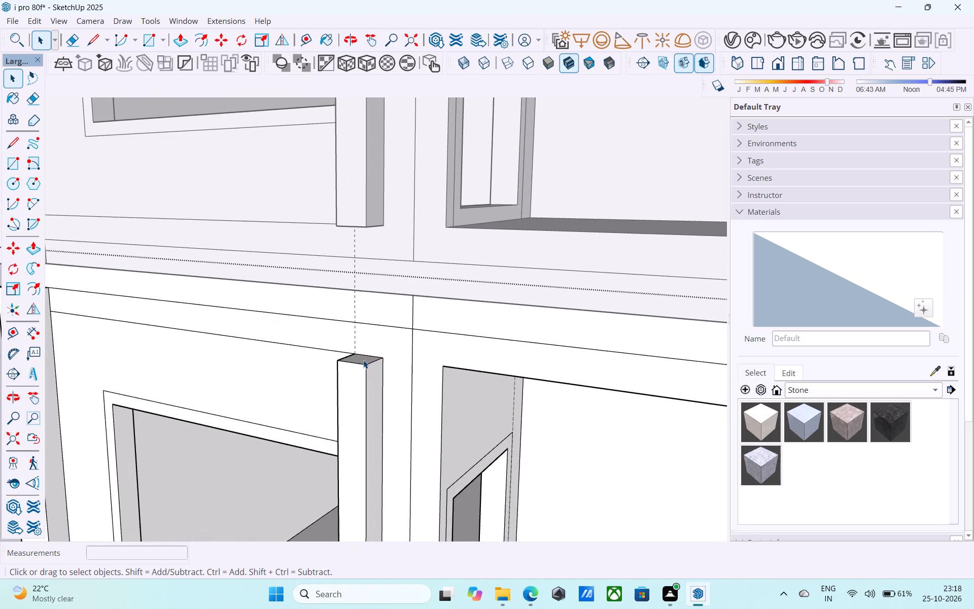
key(p)
click(363, 360)
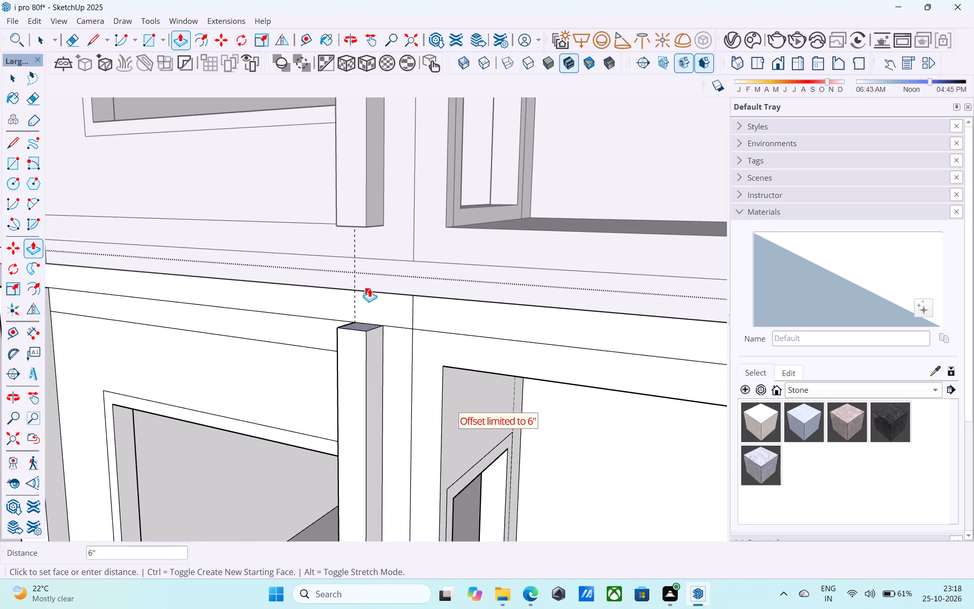
click(370, 288)
click(367, 317)
click(371, 285)
scroll(372, 281, down, 4)
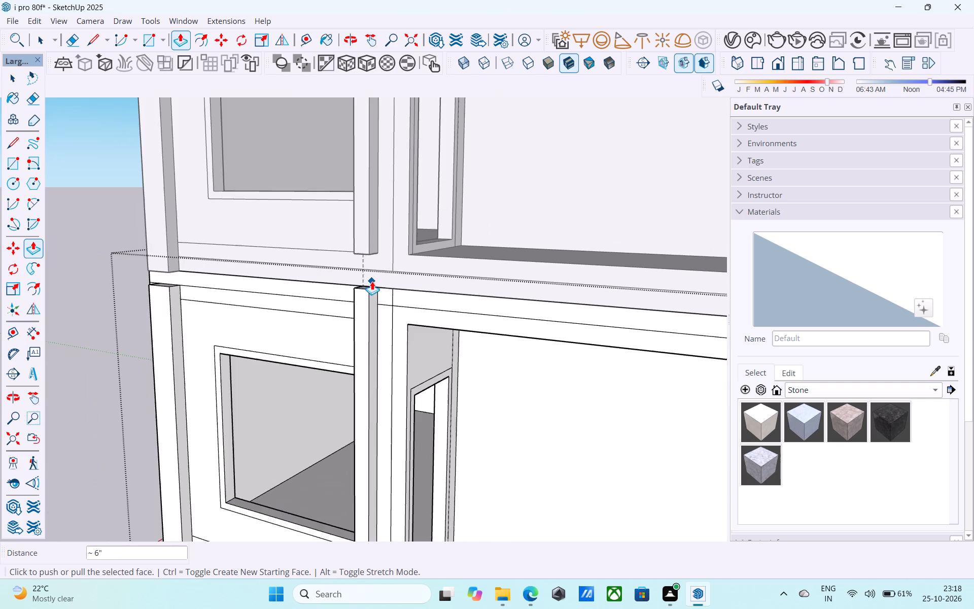
scroll(372, 281, down, 20)
scroll(372, 281, down, 4)
key(space)
middle_drag(368, 333, 384, 274)
scroll(360, 297, up, 2)
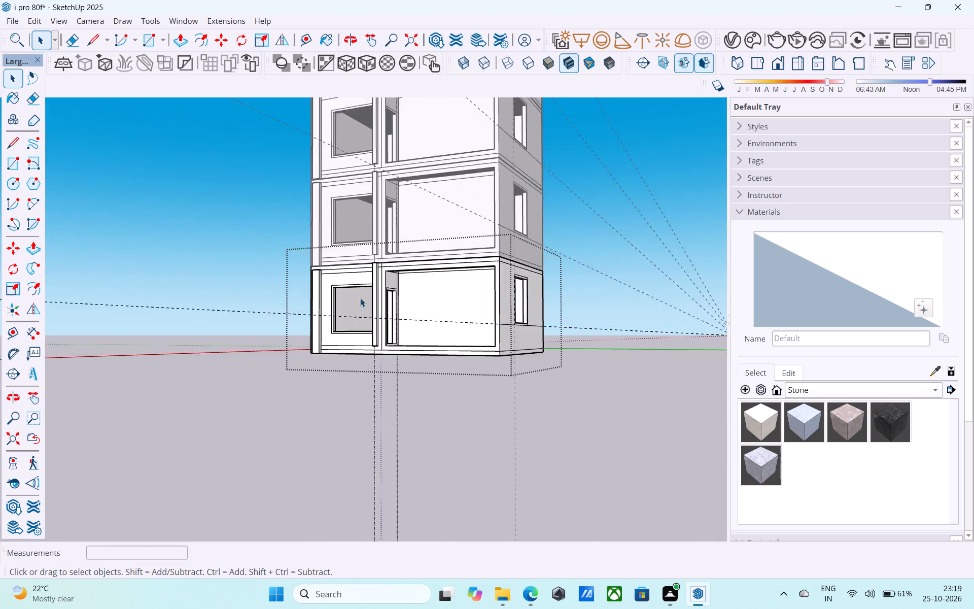
Extend the bottom of the strip beside the recess down to the floor's bottom edge in two pulls.
scroll(360, 298, up, 16)
scroll(384, 254, down, 11)
middle_drag(401, 348, 403, 306)
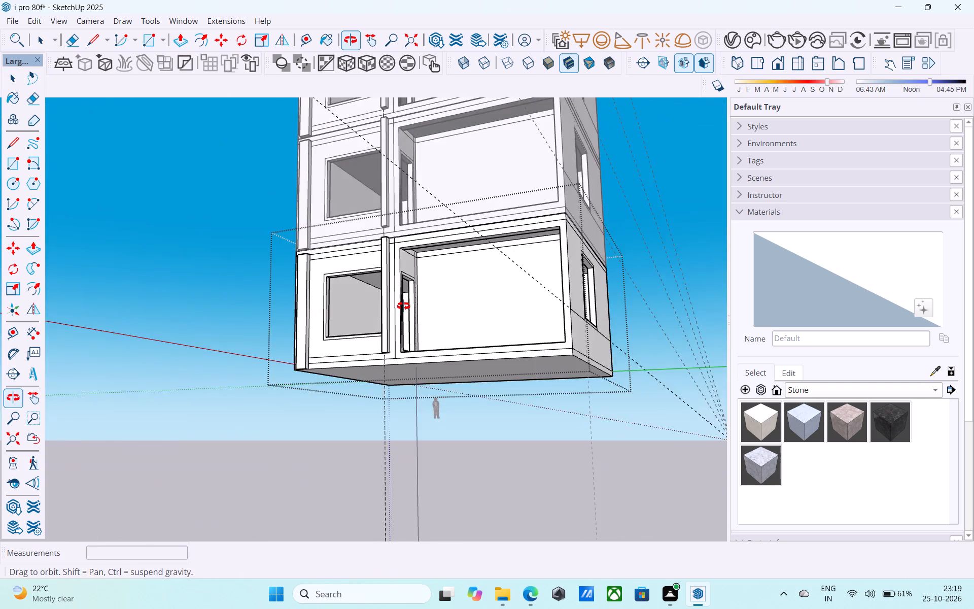
middle_drag(403, 306, 430, 253)
scroll(408, 348, up, 13)
click(389, 307)
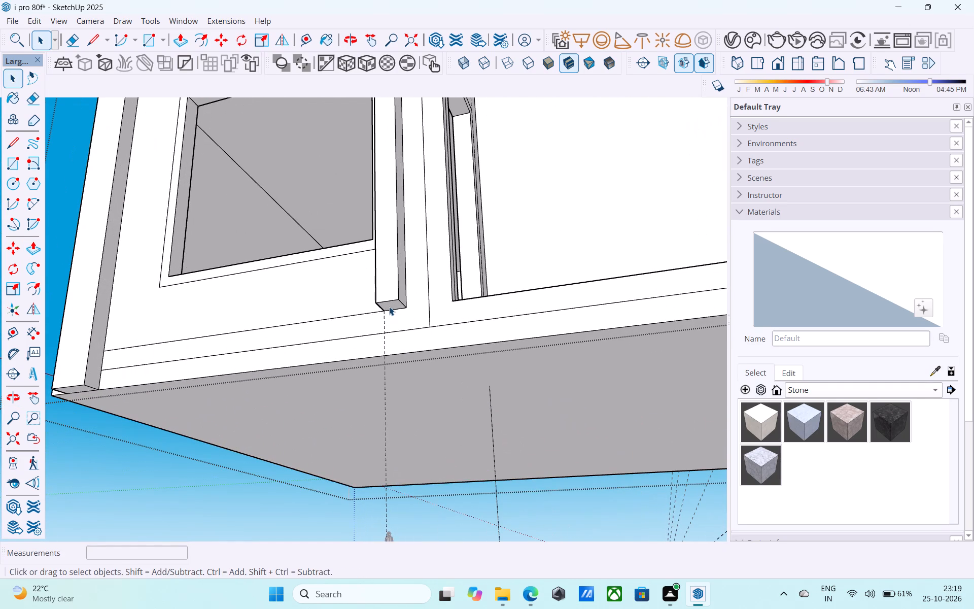
key(p)
click(389, 307)
click(397, 352)
click(394, 328)
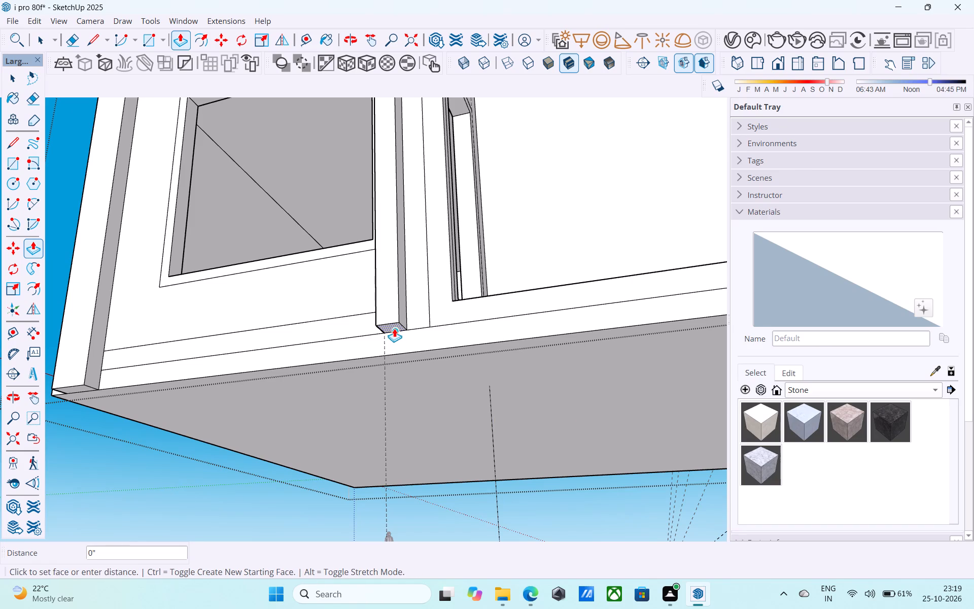
click(401, 359)
scroll(404, 351, down, 17)
key(space)
Examine the whole tower's front and side facades to check how the vertical strips align across the floors.
middle_drag(403, 365, 441, 459)
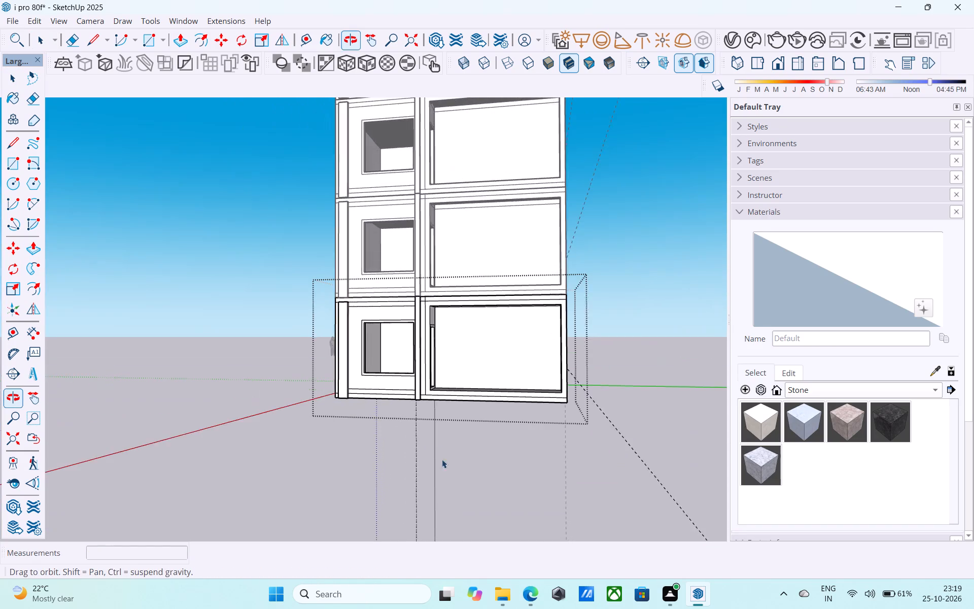
scroll(381, 306, up, 9)
scroll(326, 298, down, 6)
middle_drag(324, 316, 329, 329)
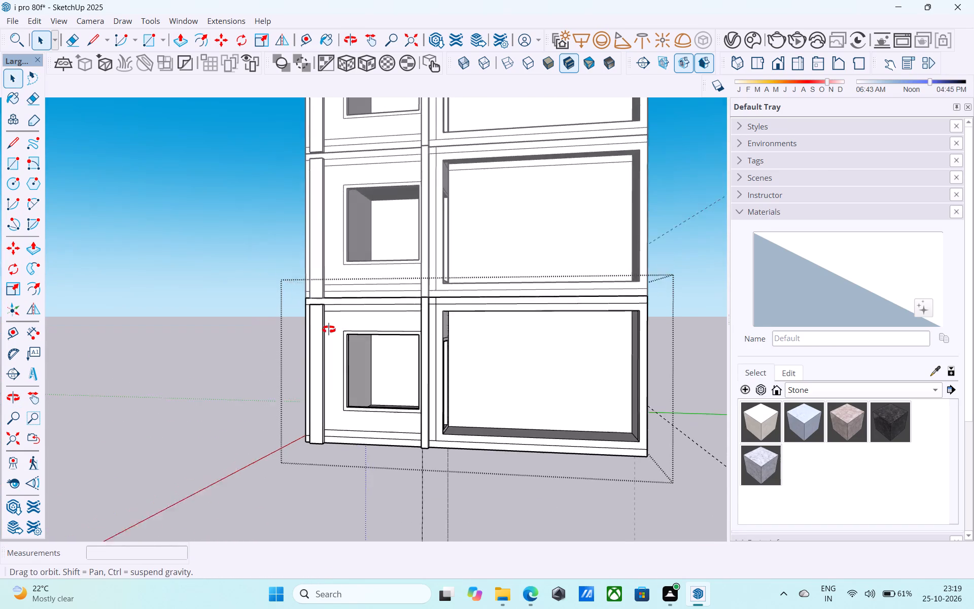
middle_drag(329, 329, 345, 355)
middle_click(345, 355)
middle_drag(323, 316, 396, 280)
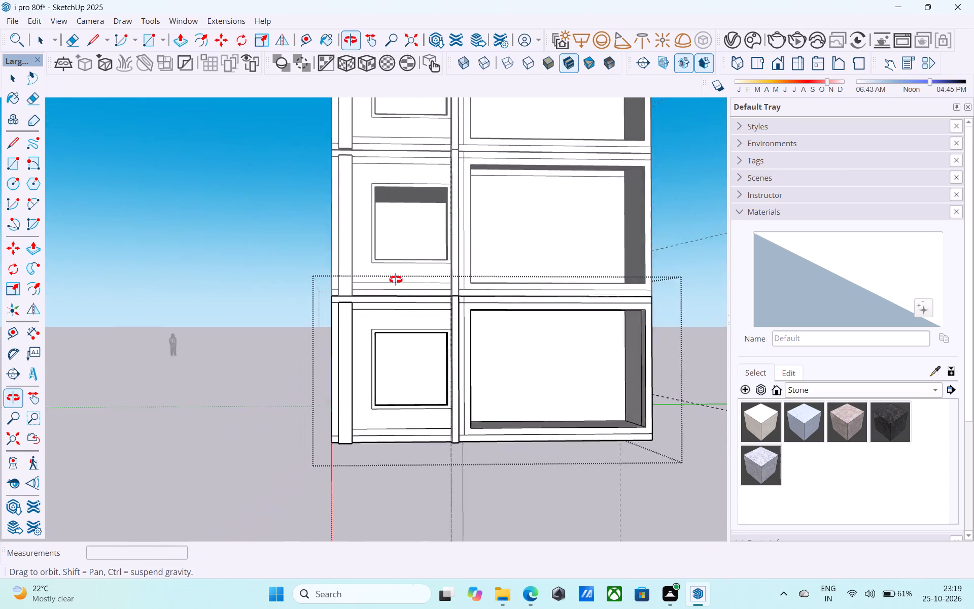
middle_drag(396, 280, 428, 274)
scroll(337, 302, down, 9)
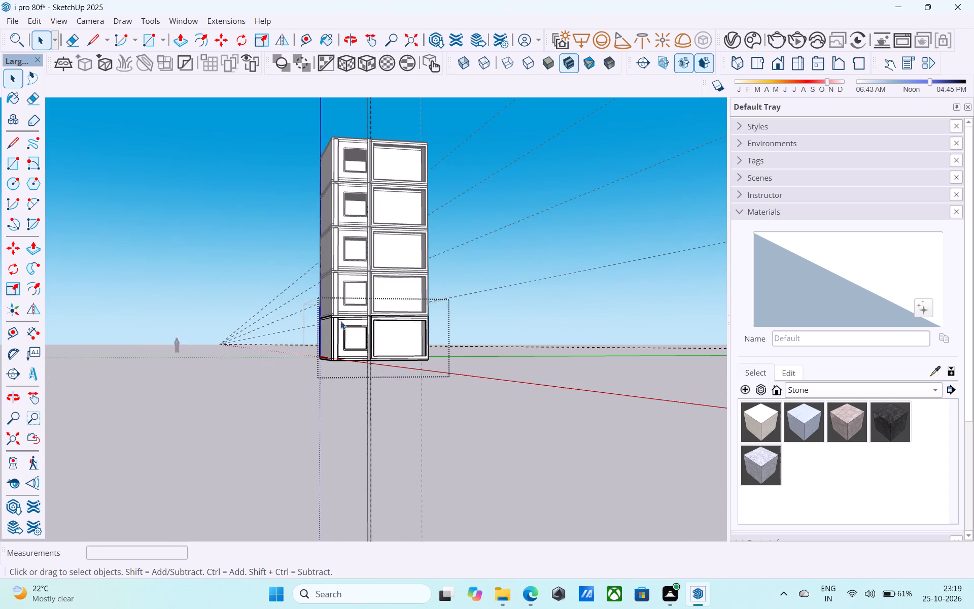
scroll(340, 321, down, 4)
shift+middle_drag(360, 304, 333, 358)
middle_drag(377, 332, 328, 366)
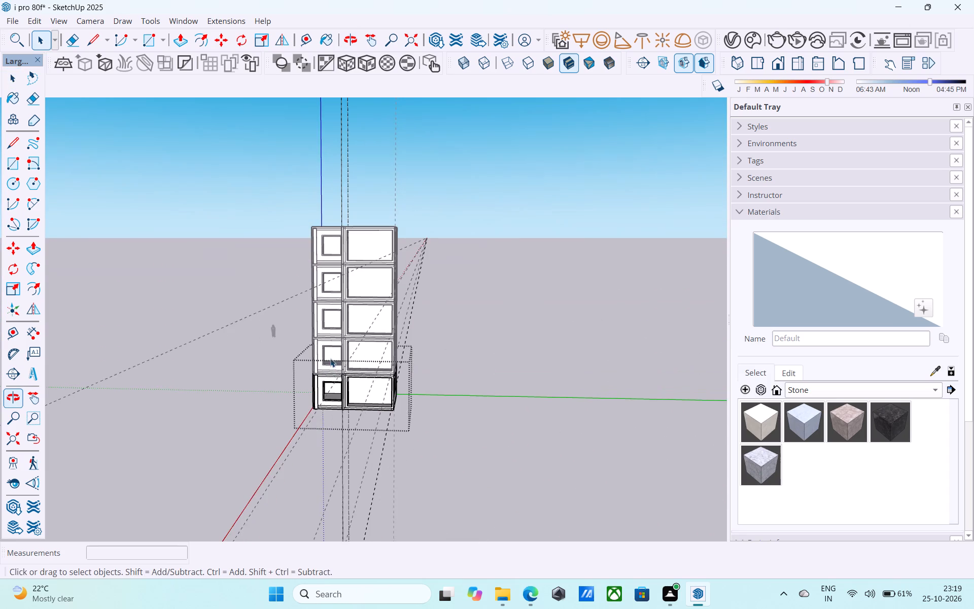
scroll(330, 358, up, 5)
scroll(391, 318, up, 5)
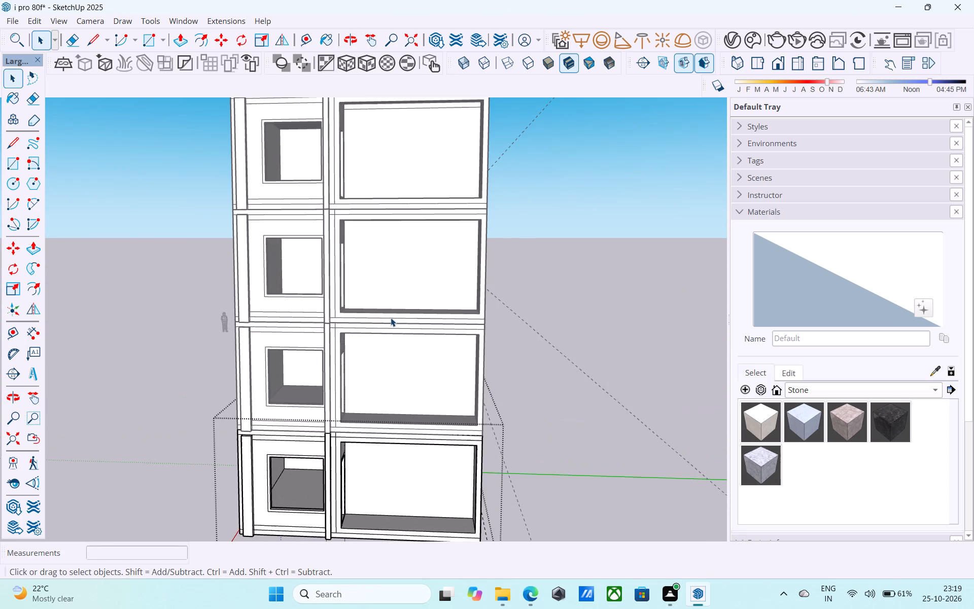
middle_drag(391, 317, 197, 371)
scroll(365, 311, down, 6)
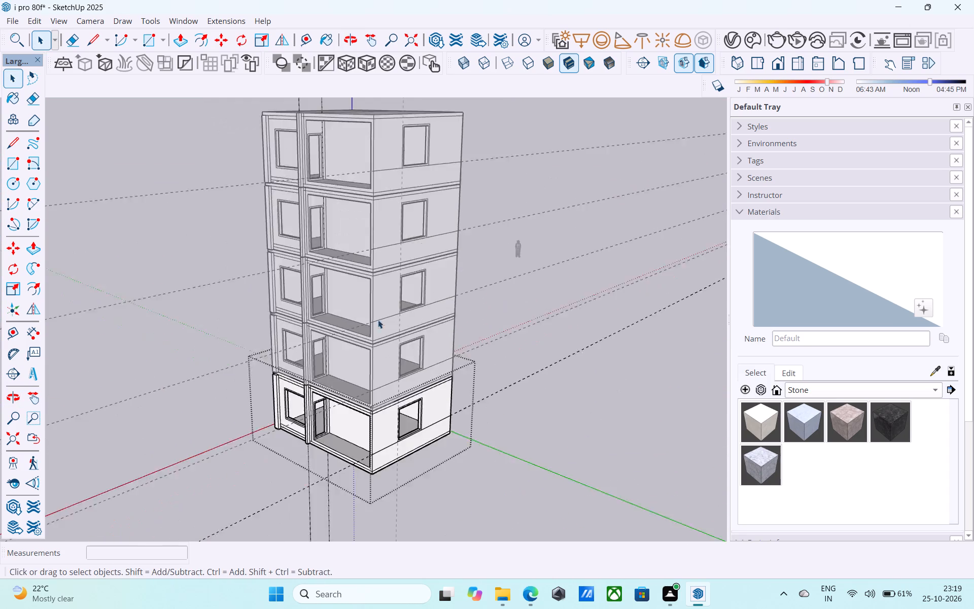
Draw 6" lines across the recess's outer corner post, level with the top and bottom of the recess opening.
scroll(376, 458, up, 15)
middle_click(357, 431)
middle_drag(357, 432, 426, 423)
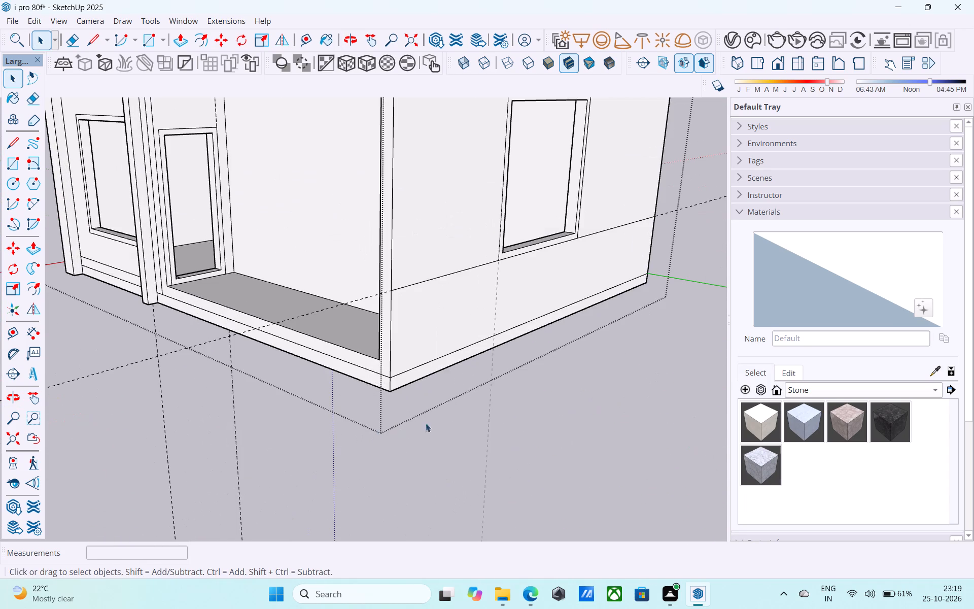
middle_drag(426, 423, 439, 419)
scroll(430, 387, down, 5)
middle_drag(413, 401, 479, 402)
key(l)
scroll(467, 202, up, 5)
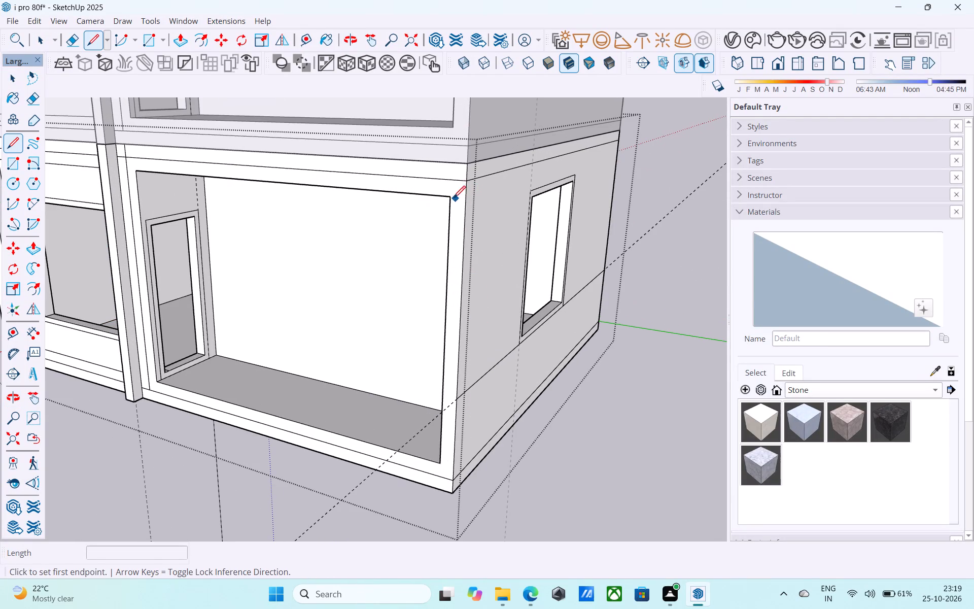
click(449, 198)
click(463, 196)
key(space)
key(l)
scroll(463, 196, down, 3)
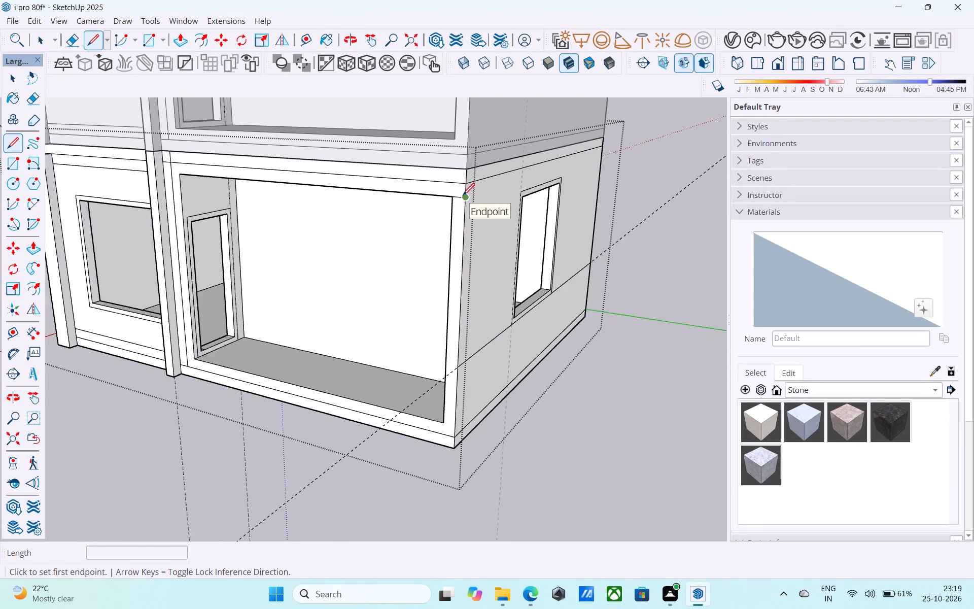
scroll(463, 196, down, 3)
scroll(462, 349, up, 6)
click(439, 365)
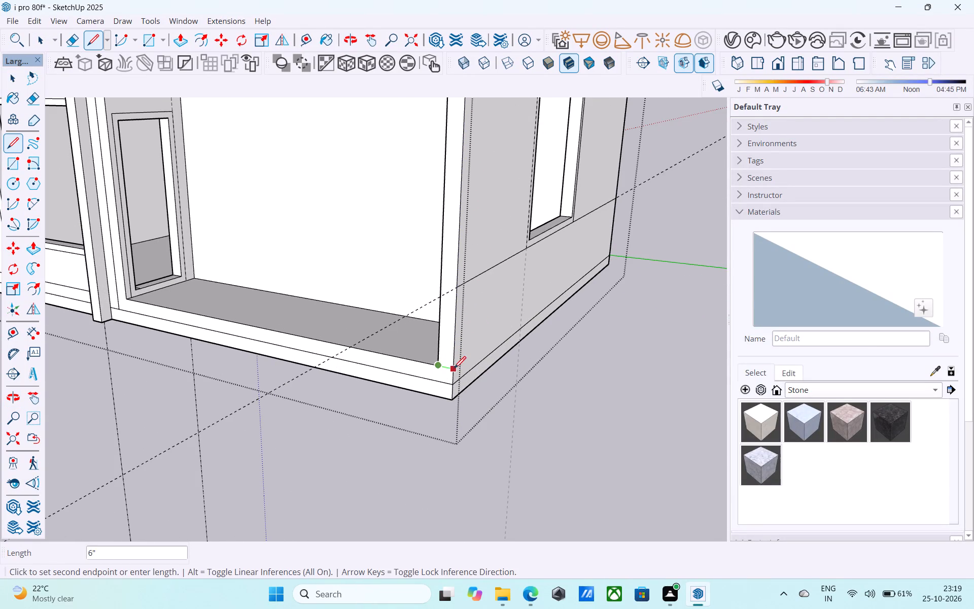
click(454, 369)
Push the corner post's front face back 9", then on to the recess's rear wall, opening the recess at the building corner.
key(space)
click(447, 359)
key(p)
click(446, 358)
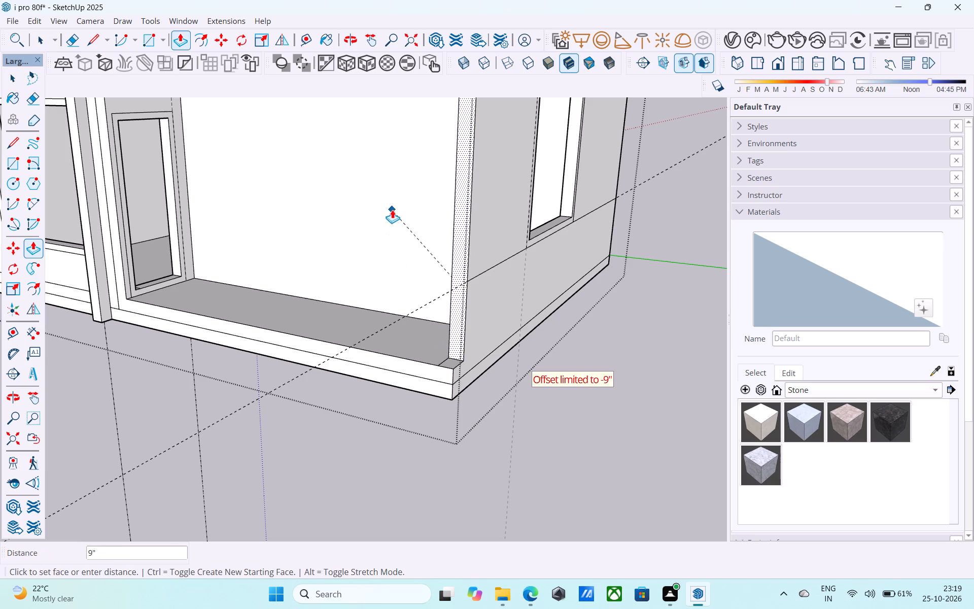
middle_drag(436, 225, 560, 230)
click(551, 261)
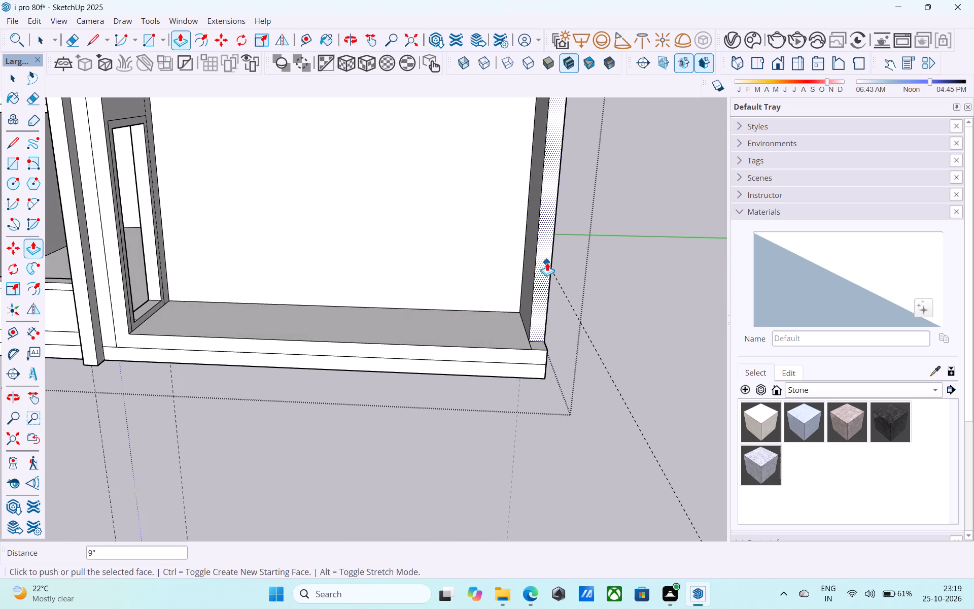
click(547, 262)
click(445, 197)
key(space)
Copy the recess floor's front edge 6" inward and erase the leftover corner segment to form an L-shaped strip.
middle_drag(509, 254, 419, 251)
scroll(428, 254, down, 5)
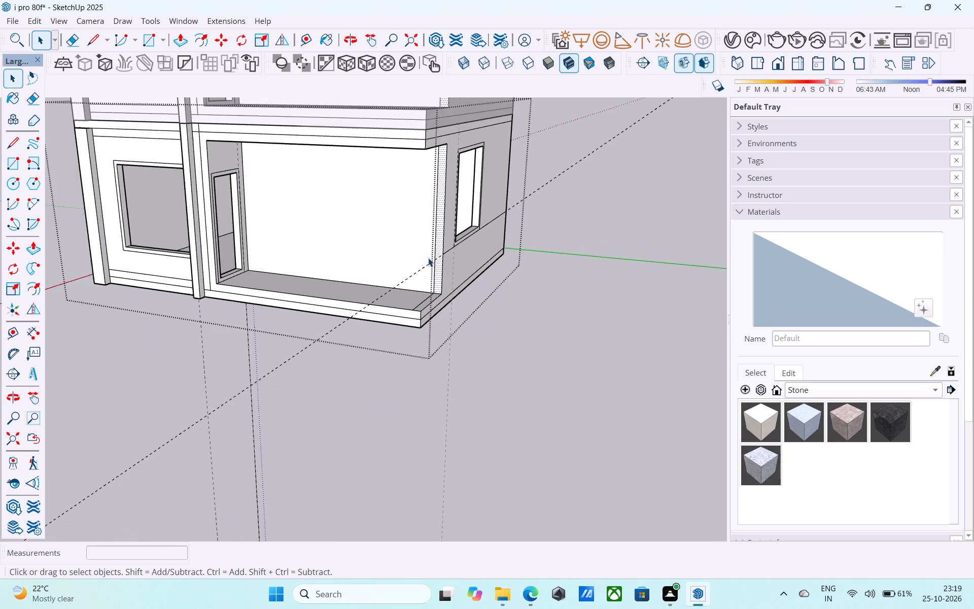
scroll(428, 258, down, 5)
middle_drag(416, 266, 355, 327)
scroll(409, 304, up, 7)
middle_drag(408, 304, 392, 301)
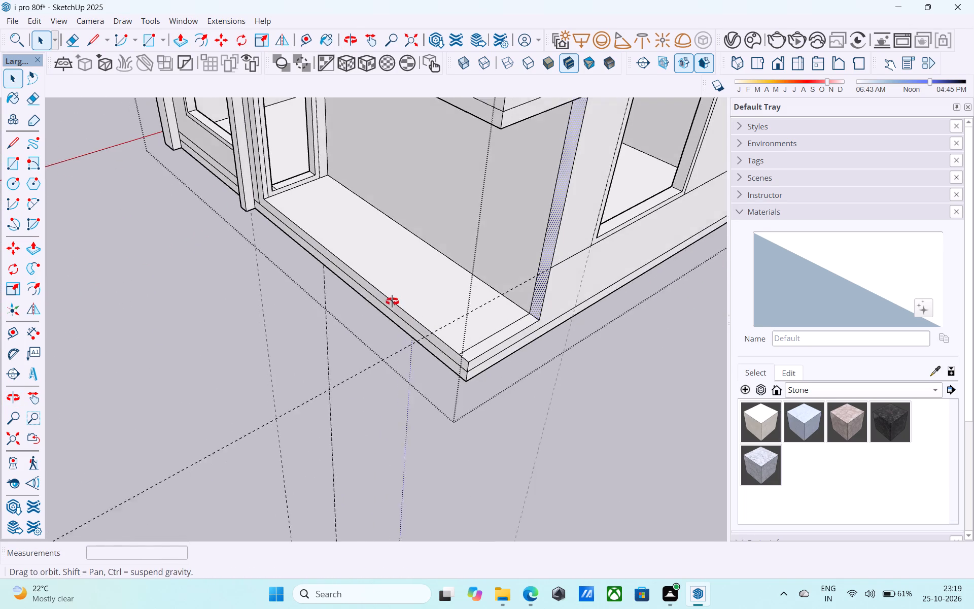
middle_drag(392, 301, 343, 305)
click(377, 307)
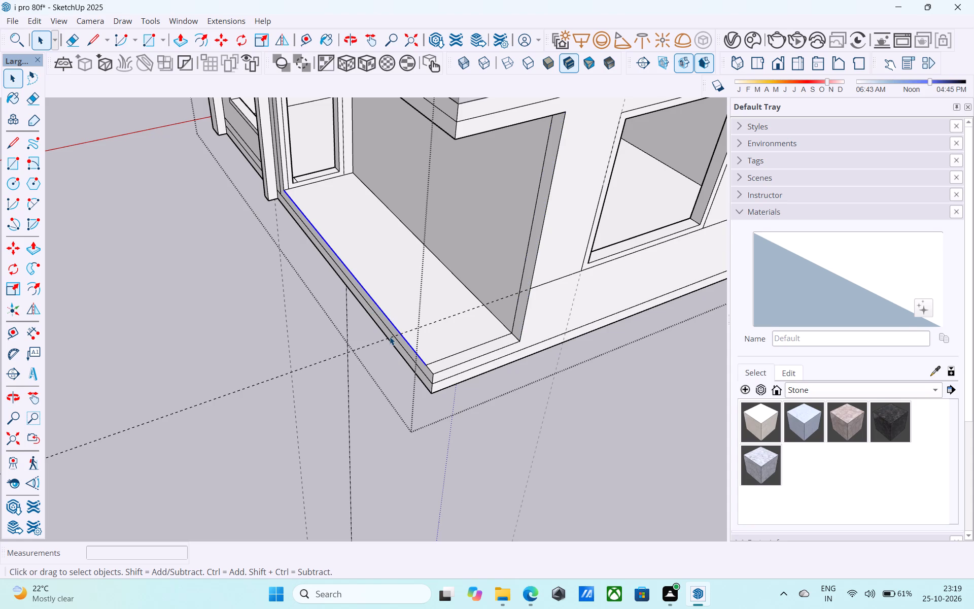
key(m)
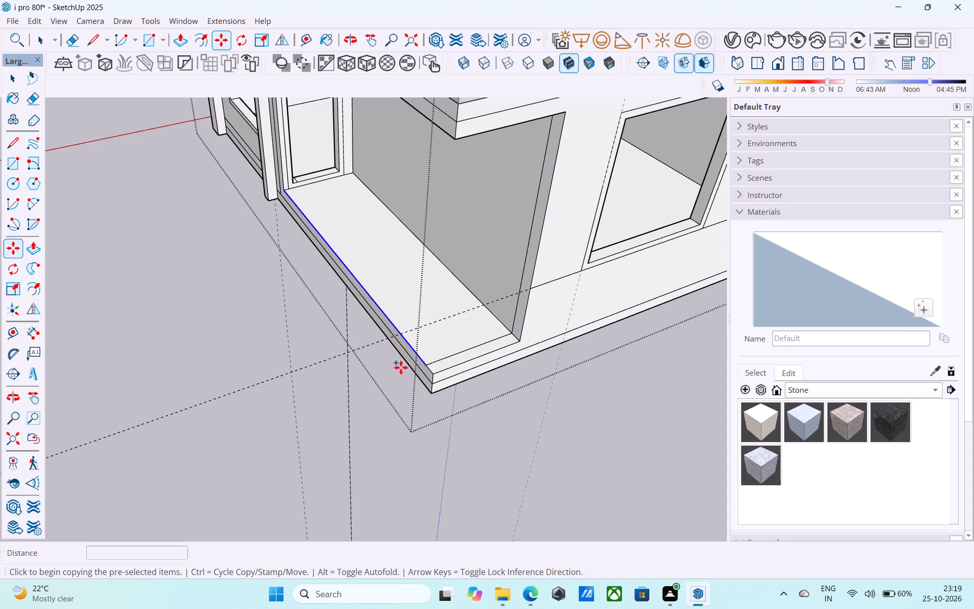
scroll(401, 367, up, 2)
click(435, 366)
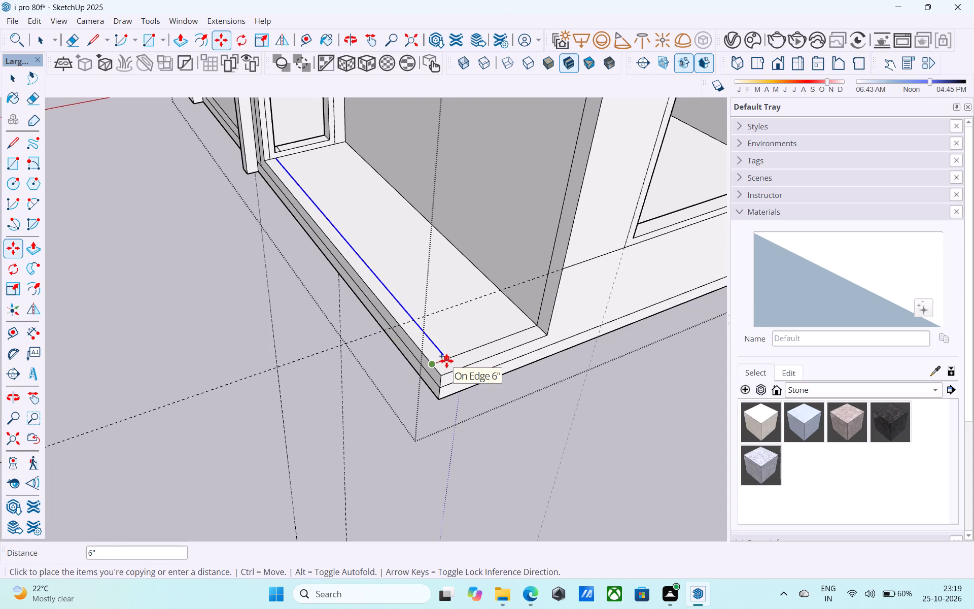
click(446, 361)
key(e)
click(439, 363)
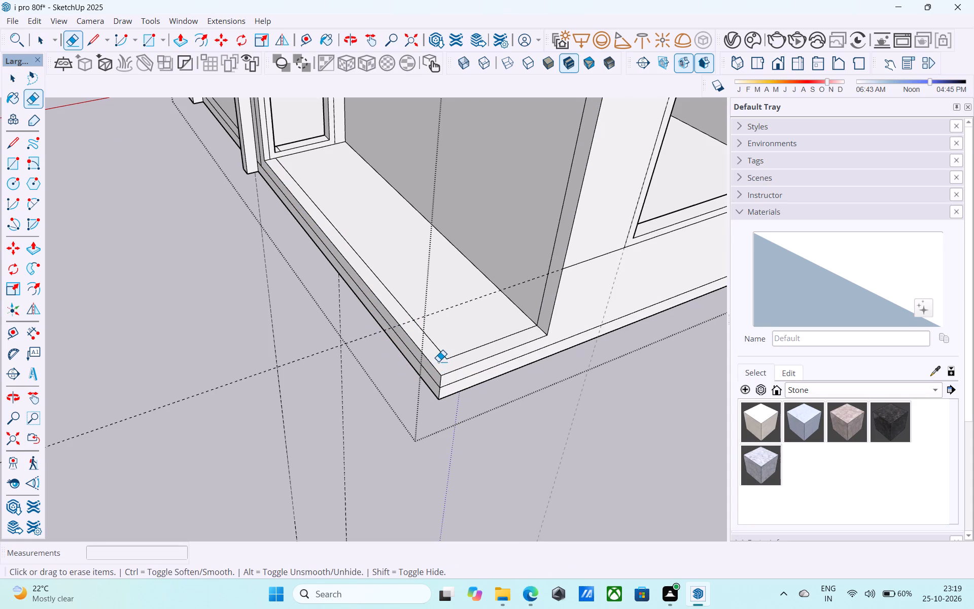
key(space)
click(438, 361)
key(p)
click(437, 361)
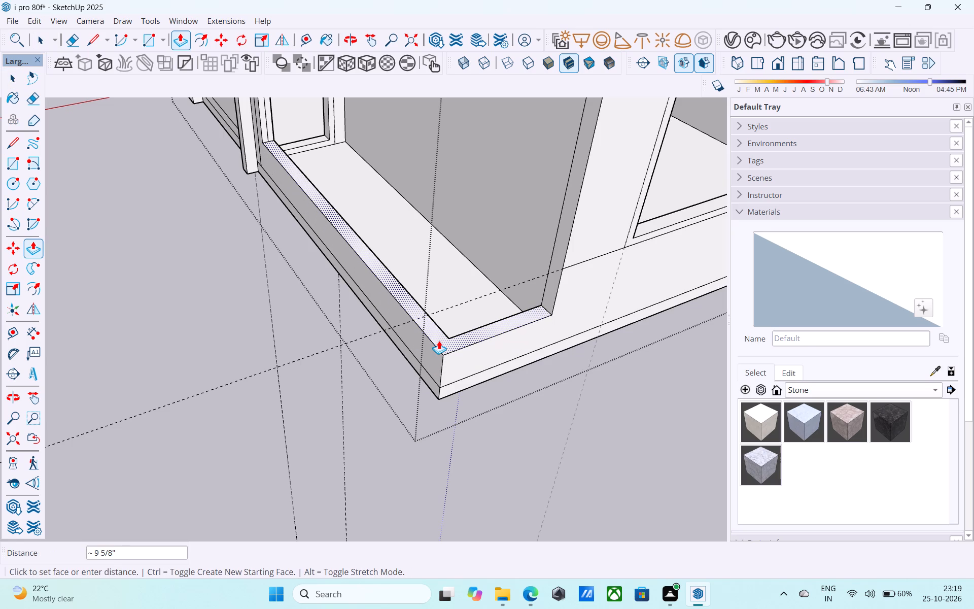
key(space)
Offset the outline of the L-shaped floor strip 2" inward.
scroll(433, 340, up, 1)
click(430, 351)
scroll(430, 351, up, 3)
key(f)
click(430, 351)
key(1)
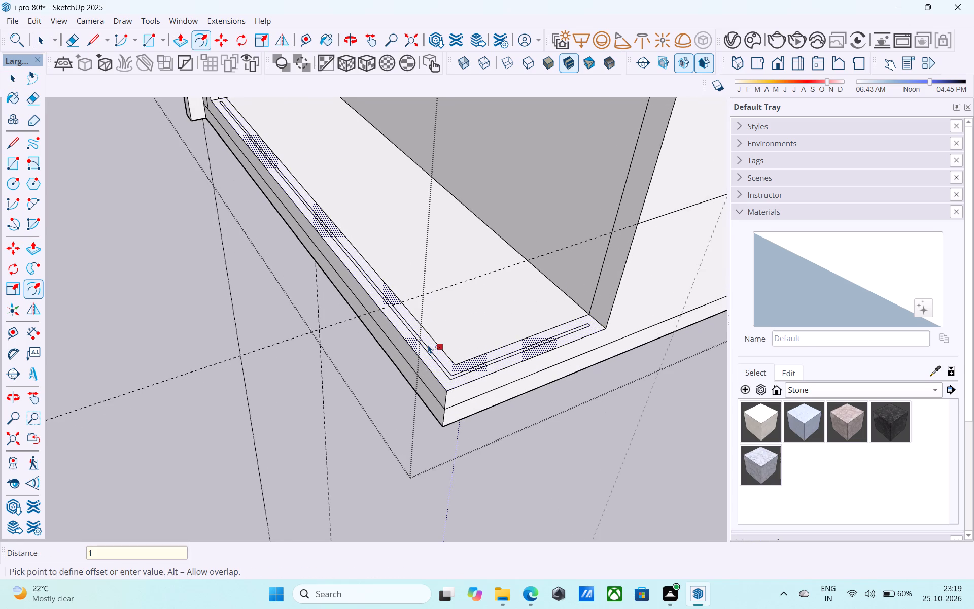
key(shift+quotedbl)
key(Return)
key(2)
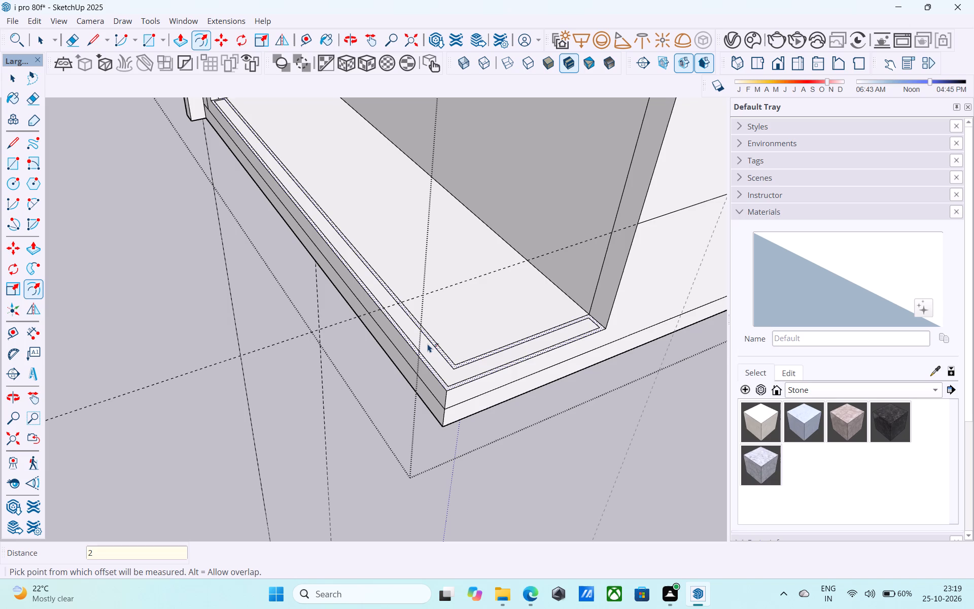
key(shift+quotedbl)
key(Return)
key(space)
Pull the narrow L-shaped band inside the offset up 3' as a parapet around the open corner.
scroll(426, 347, up, 4)
click(426, 348)
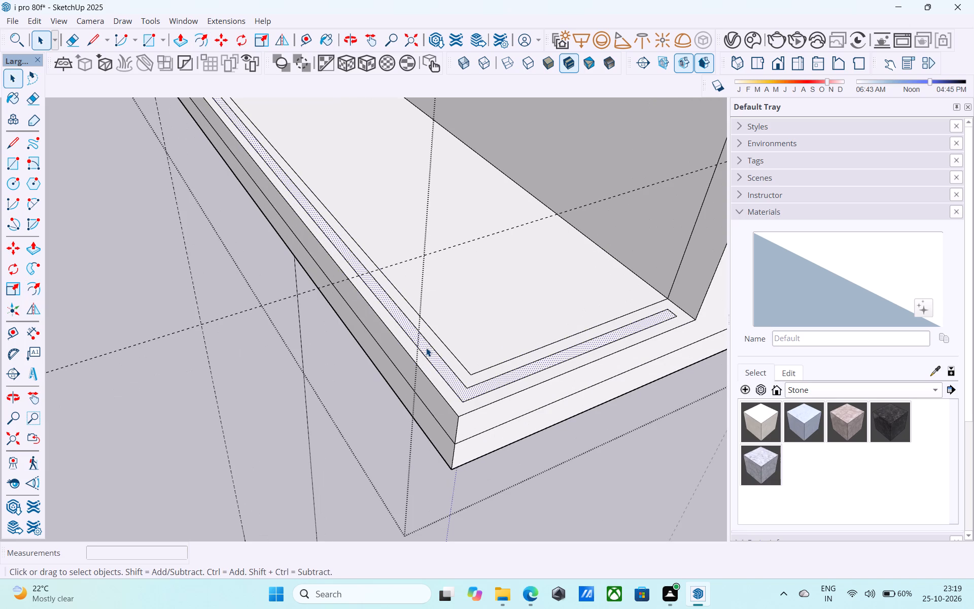
key(p)
click(426, 348)
text(3')
key(Return)
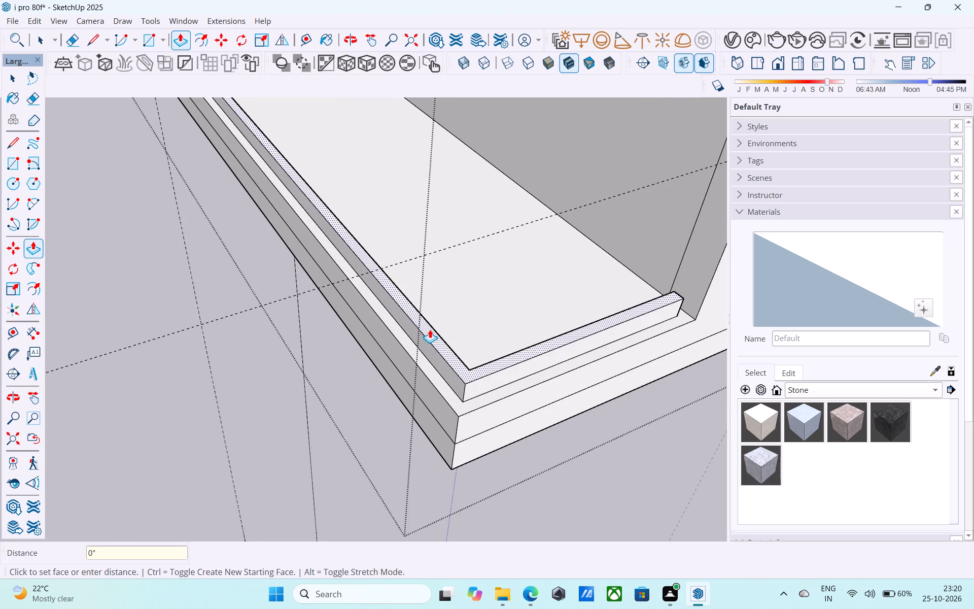
key(space)
Inspect the new parapet around the recess from the front, the corner and above.
scroll(430, 329, down, 18)
middle_drag(425, 349, 525, 227)
shift+middle_drag(492, 244, 490, 250)
shift+middle_drag(490, 257, 514, 251)
scroll(454, 318, up, 6)
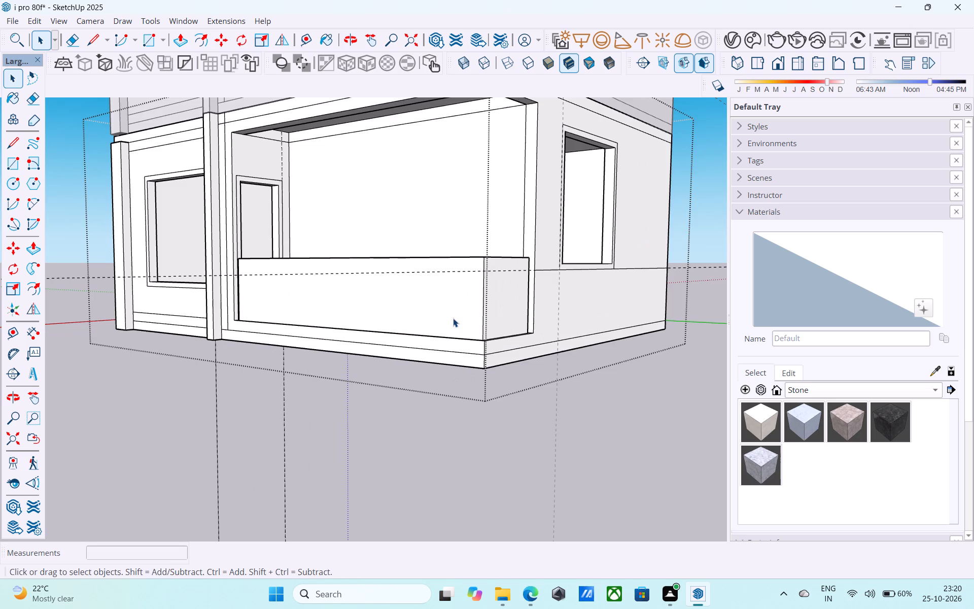
middle_drag(447, 315, 374, 433)
scroll(365, 419, up, 7)
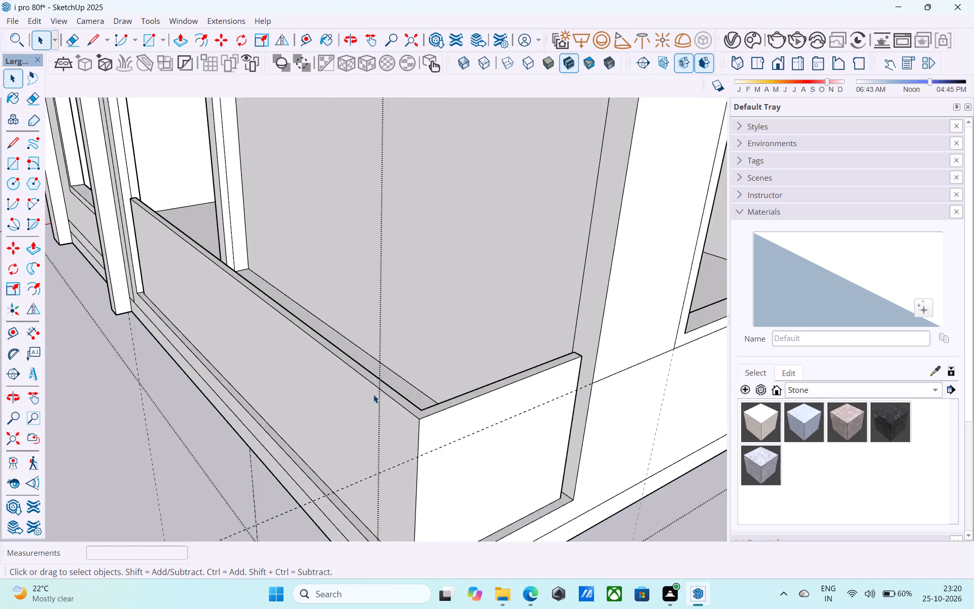
scroll(373, 394, up, 5)
scroll(375, 379, down, 7)
middle_drag(375, 379, 370, 381)
scroll(370, 381, up, 5)
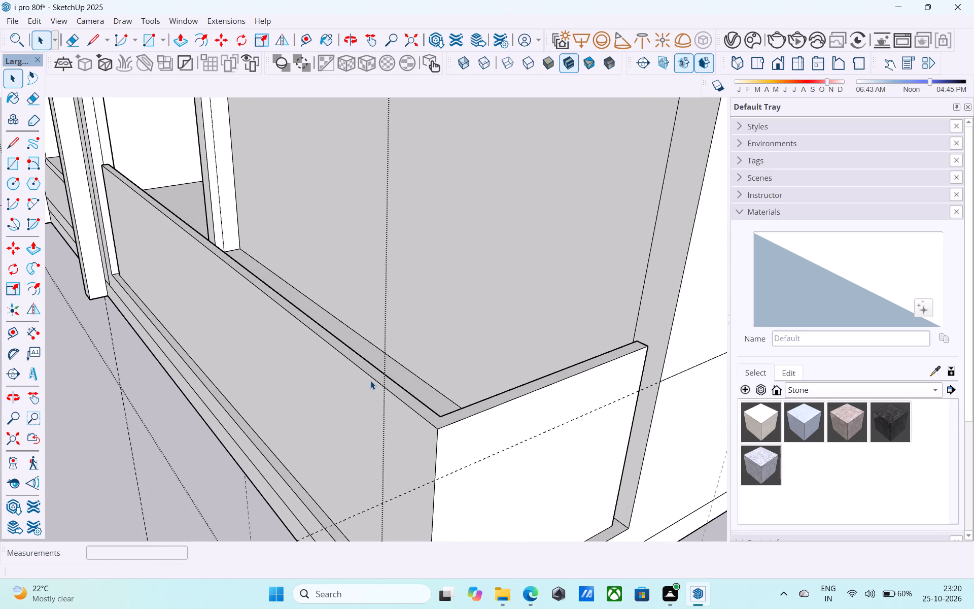
scroll(369, 375, down, 6)
middle_click(374, 380)
middle_drag(374, 379, 382, 355)
Draw a horizontal mid-height line around the parapet's outer faces, 3' 5" on the short side and 13' 8" on the front.
key(l)
scroll(420, 414, up, 5)
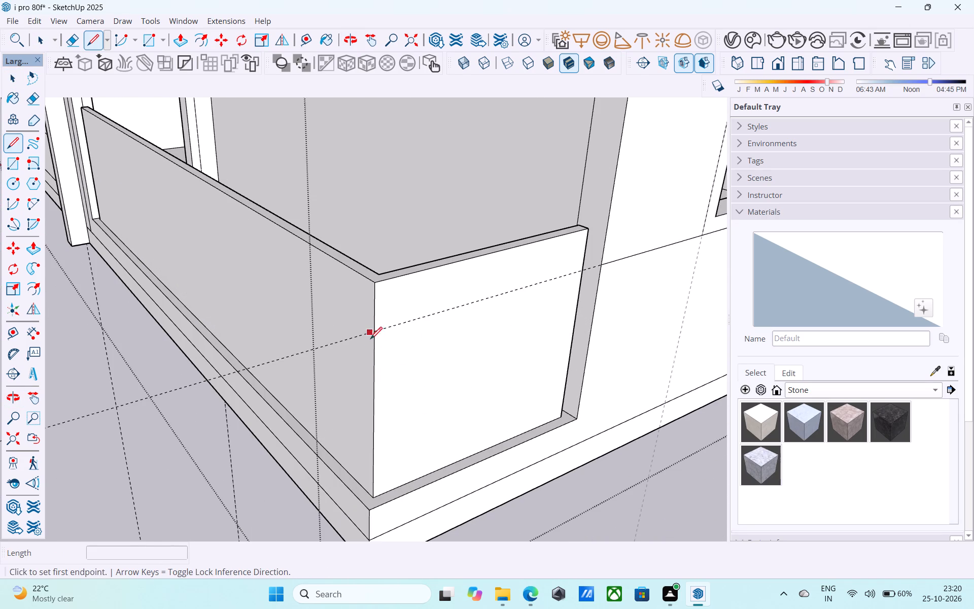
click(375, 401)
click(575, 325)
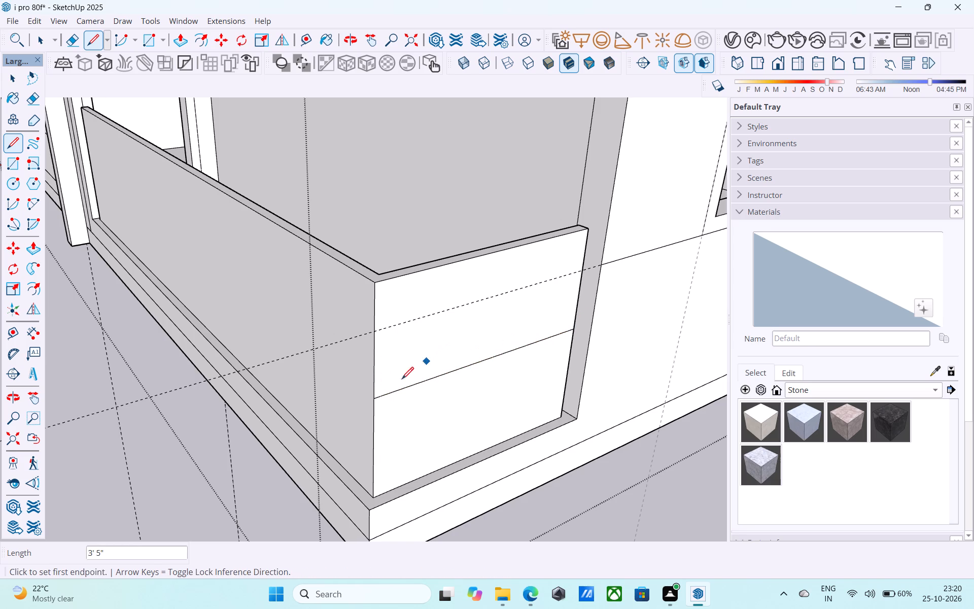
click(371, 396)
scroll(328, 355, down, 6)
middle_drag(328, 355, 476, 373)
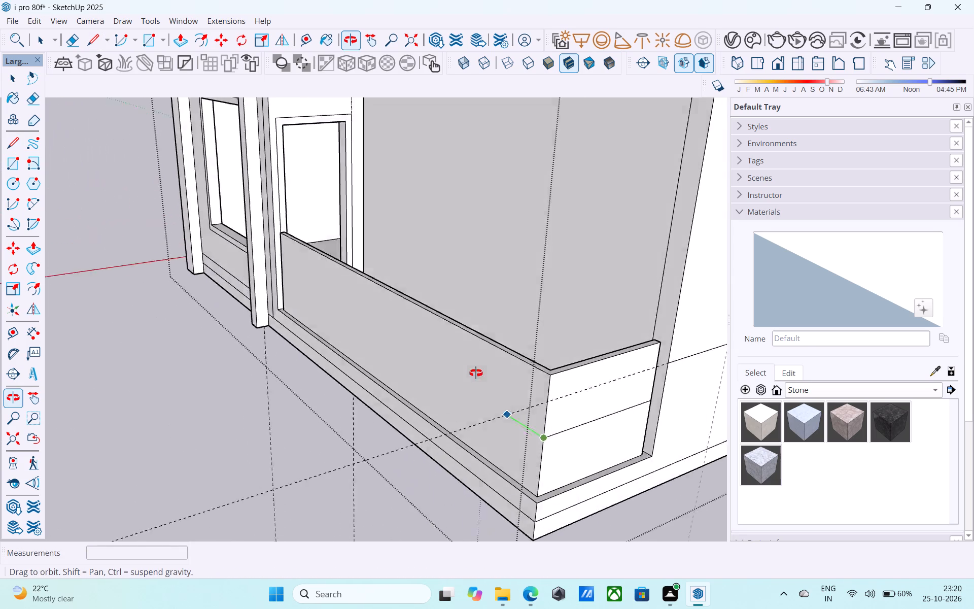
middle_drag(476, 373, 437, 347)
click(340, 309)
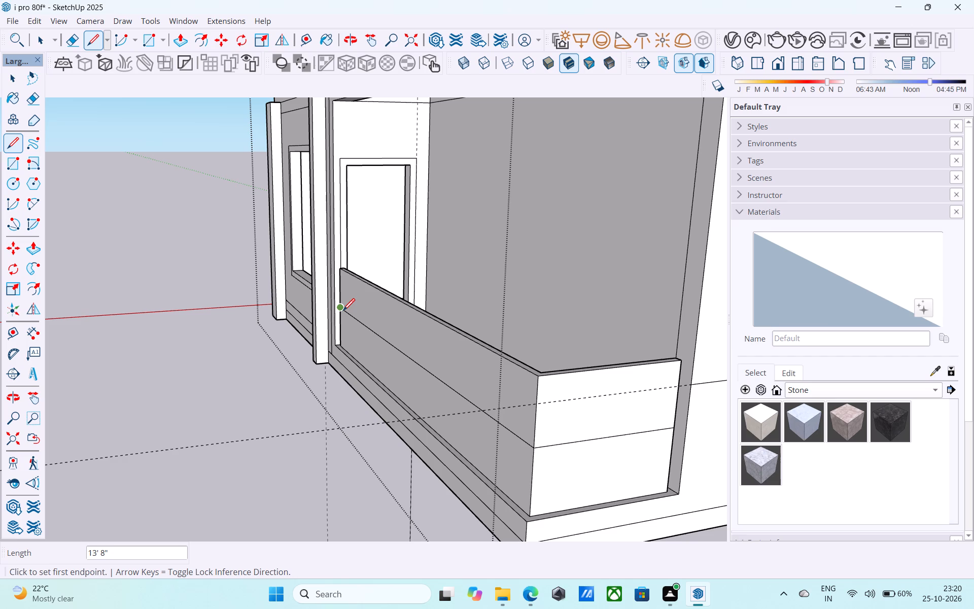
scroll(343, 312, down, 5)
middle_drag(341, 311, 394, 344)
middle_drag(397, 346, 402, 353)
scroll(443, 369, up, 5)
key(space)
scroll(340, 328, down, 3)
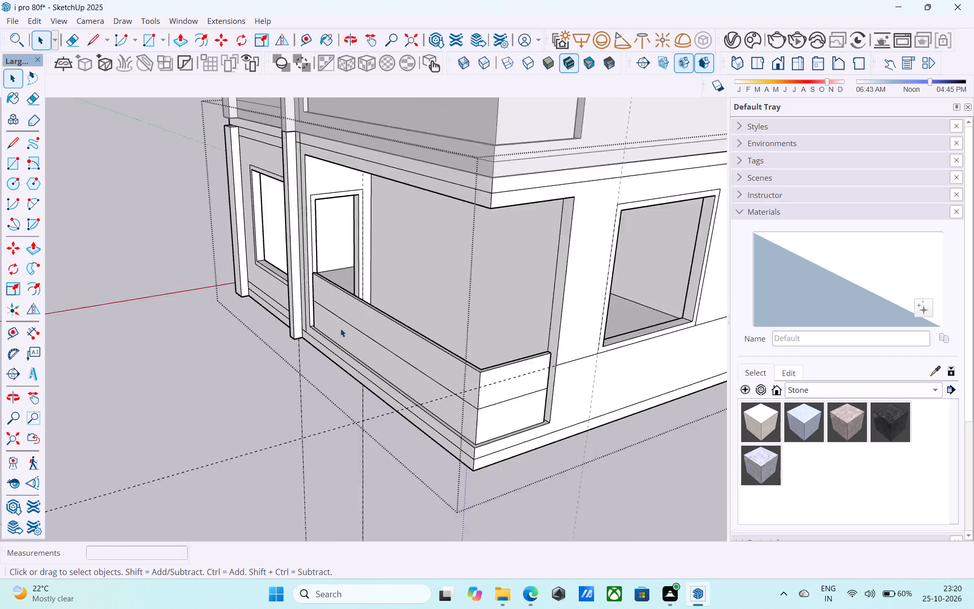
Copy the vertical edge at the far end of the front parapet's upper half 13' 8" to the corner, divided into 40 equal spaces.
scroll(340, 328, down, 2)
middle_drag(334, 320, 377, 309)
scroll(332, 304, up, 10)
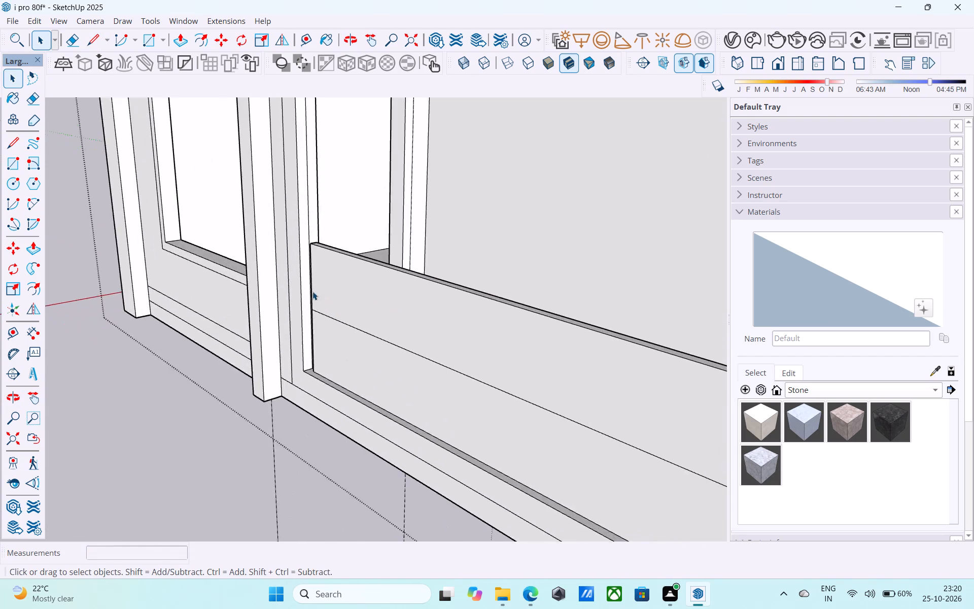
scroll(312, 291, up, 13)
click(305, 244)
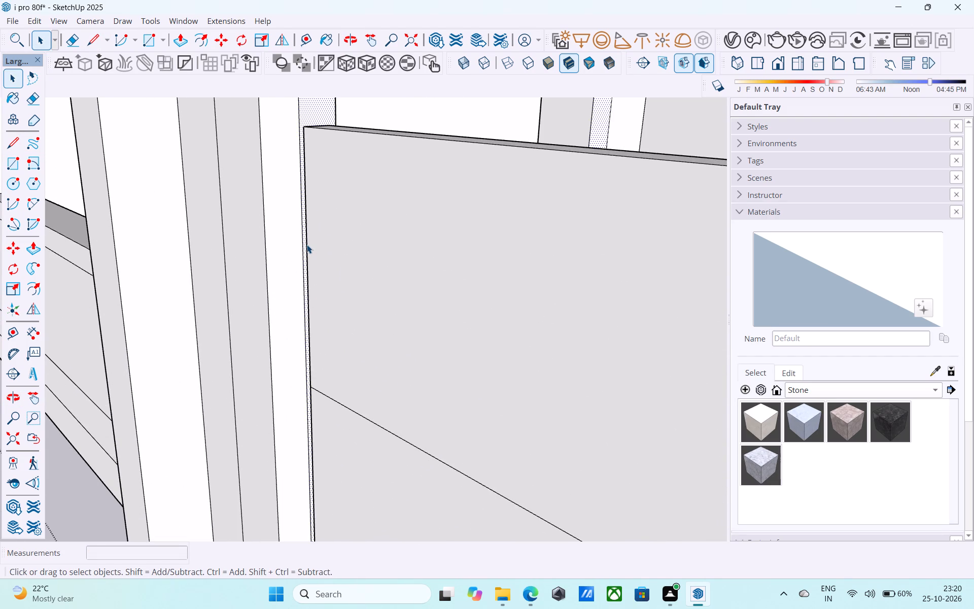
click(307, 245)
key(m)
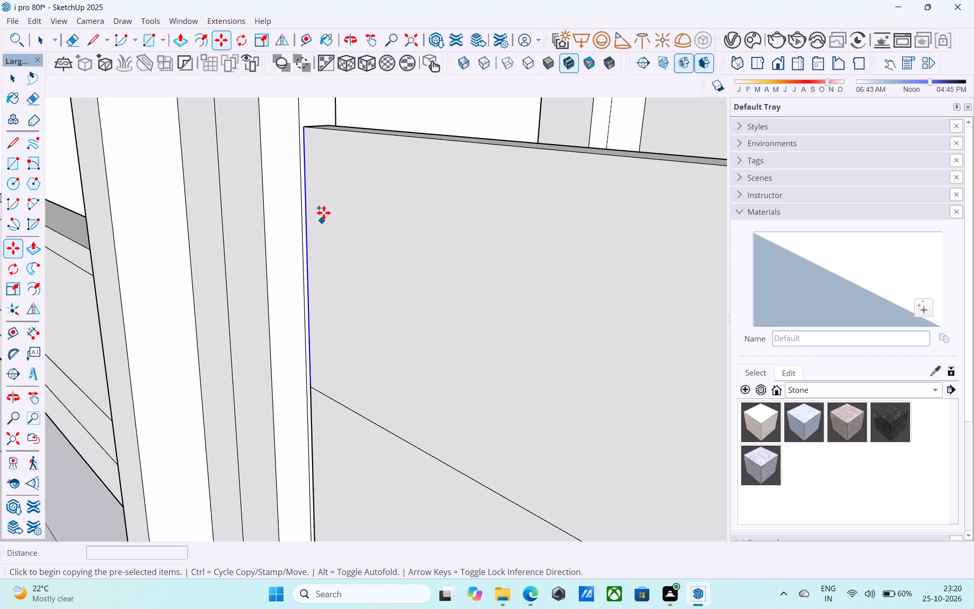
click(311, 387)
scroll(290, 351, down, 3)
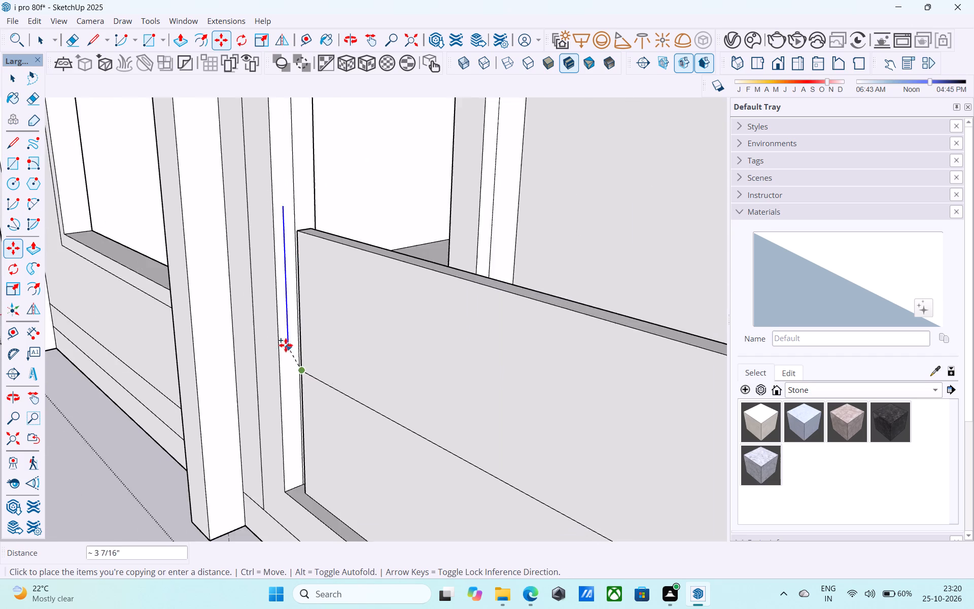
scroll(286, 345, down, 20)
scroll(286, 345, down, 2)
scroll(415, 443, up, 8)
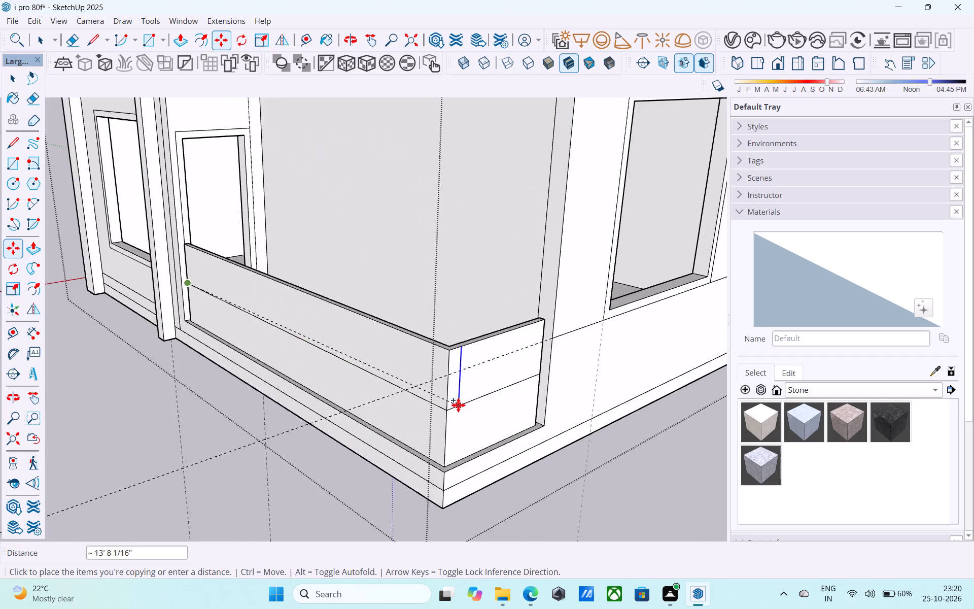
scroll(458, 405, up, 6)
click(441, 413)
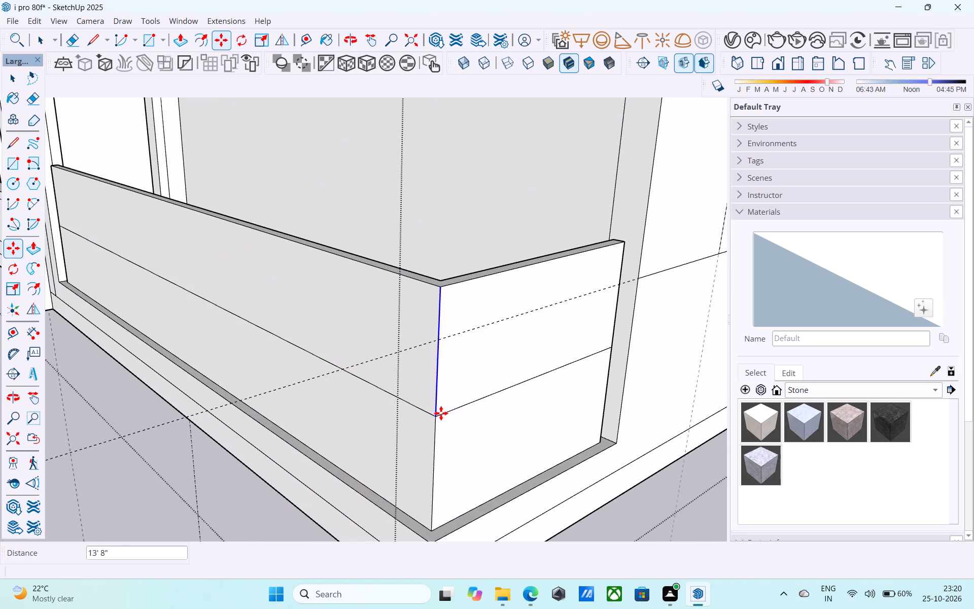
key(slash)
text(40)
key(Return)
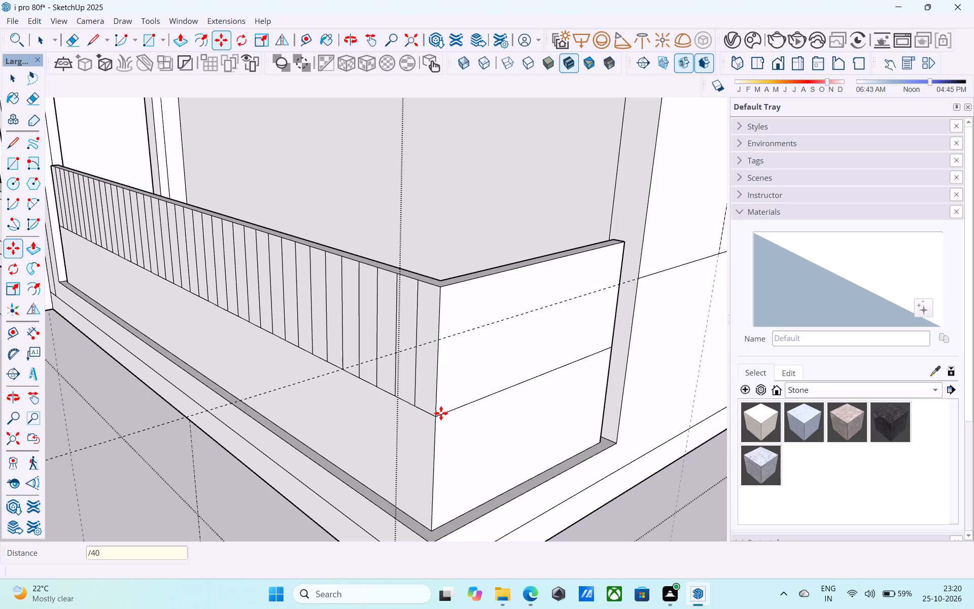
key(space)
Copy the parapet's upper corner edge 3' 5" across the short side, divided into 14 equal spaces.
click(436, 400)
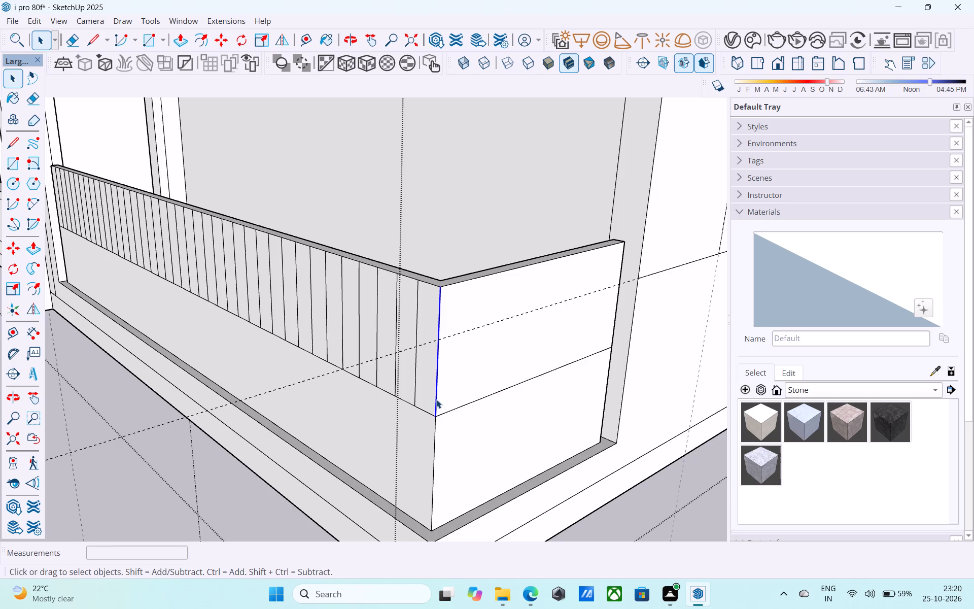
key(m)
click(435, 417)
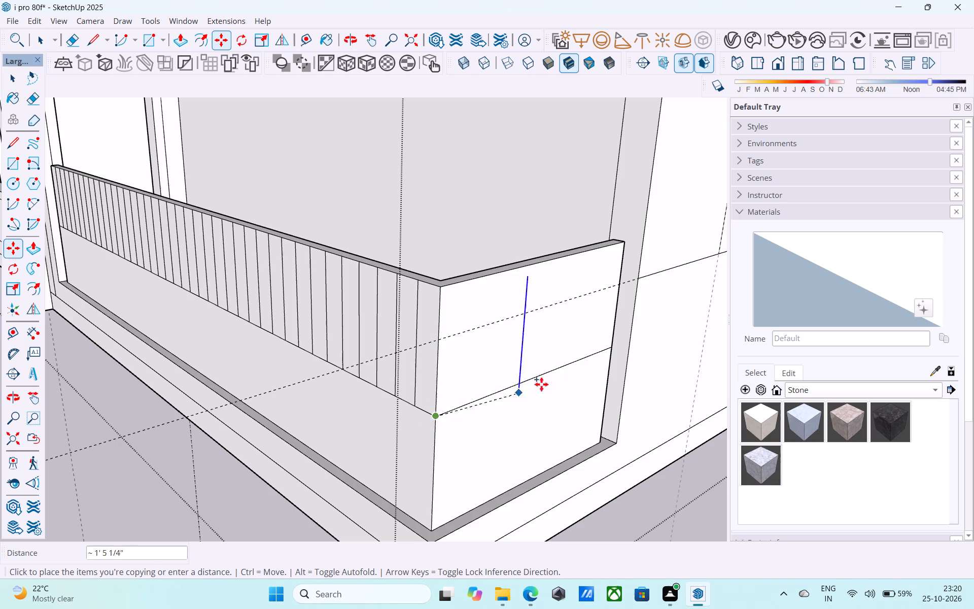
click(610, 352)
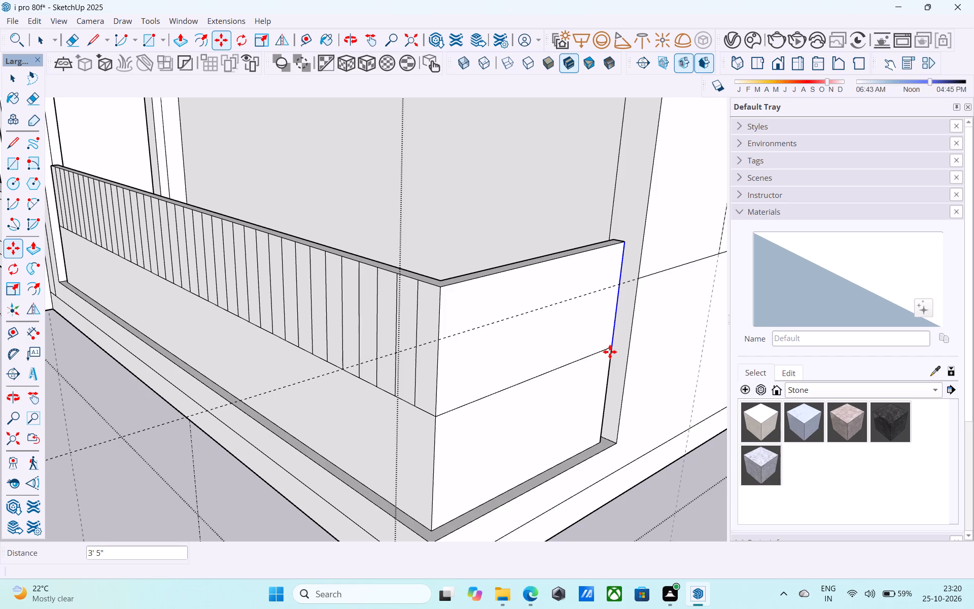
text(/20)
key(BackSpace)
key(BackSpace)
text(14)
key(Return)
key(space)
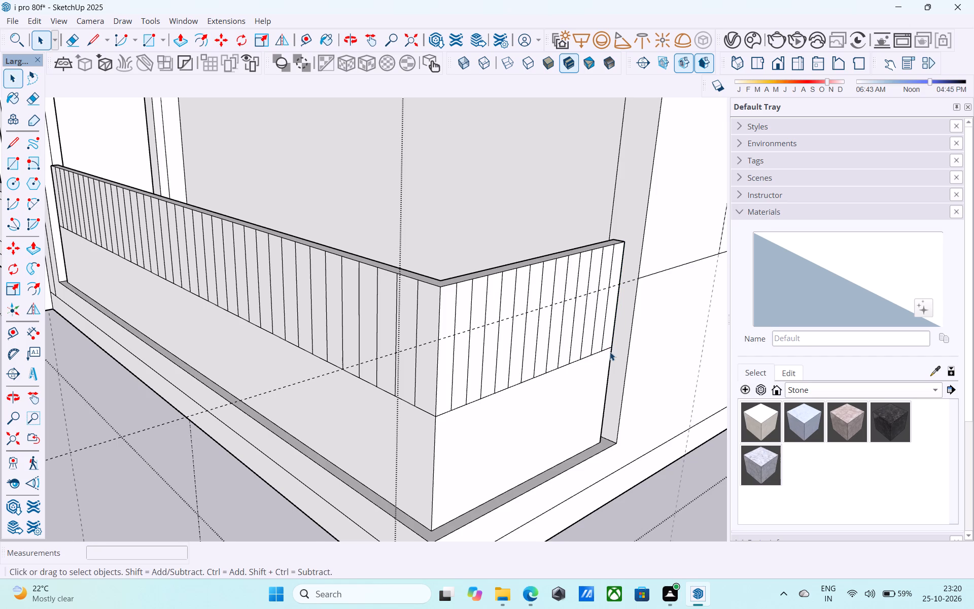
Draw a line along the full length of the front parapet face, just below its top edge, marking off a top rail.
scroll(564, 380, down, 3)
middle_click(472, 406)
middle_drag(472, 406, 659, 342)
middle_drag(659, 342, 649, 343)
scroll(497, 316, down, 4)
middle_drag(482, 326, 678, 370)
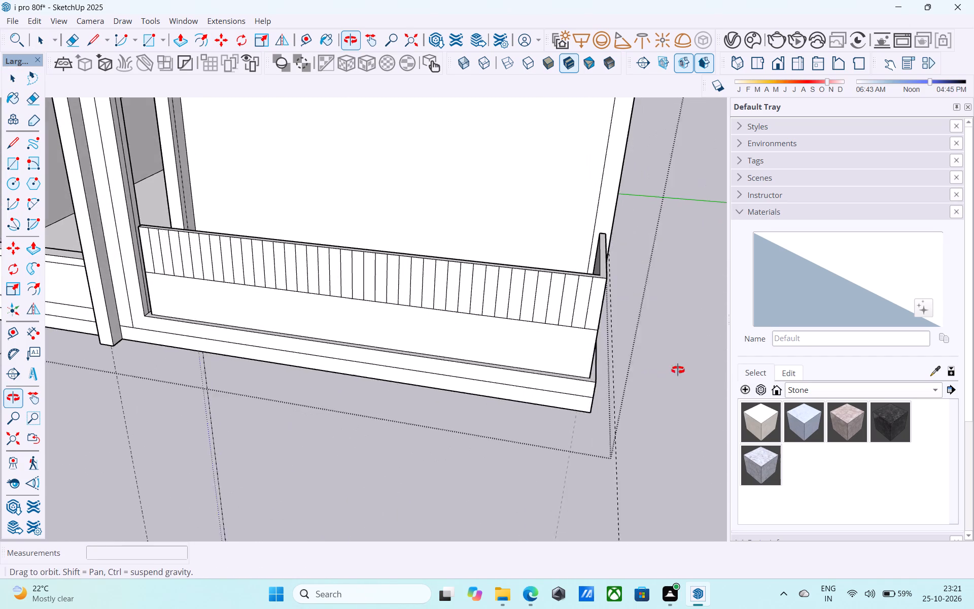
middle_drag(678, 370, 700, 370)
scroll(148, 268, up, 7)
click(176, 257)
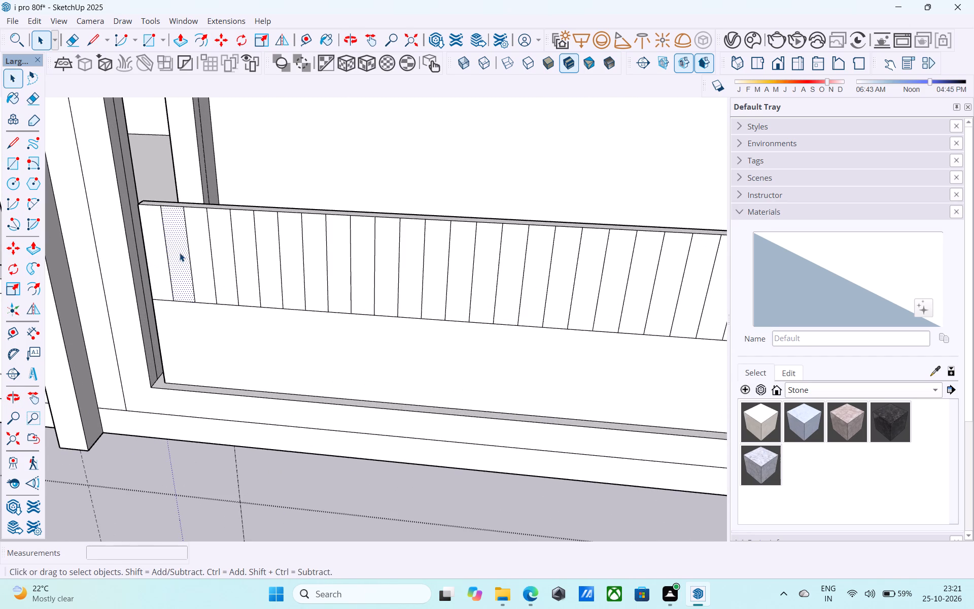
middle_drag(180, 253, 185, 207)
scroll(177, 233, down, 5)
middle_drag(177, 233, 156, 229)
key(l)
scroll(155, 224, up, 7)
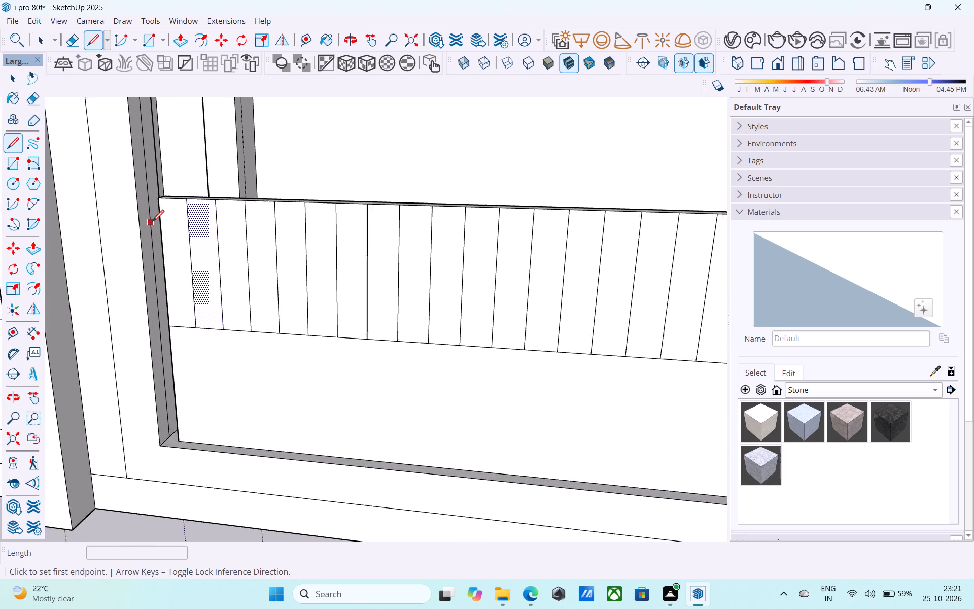
scroll(152, 223, up, 2)
click(159, 209)
scroll(159, 209, down, 6)
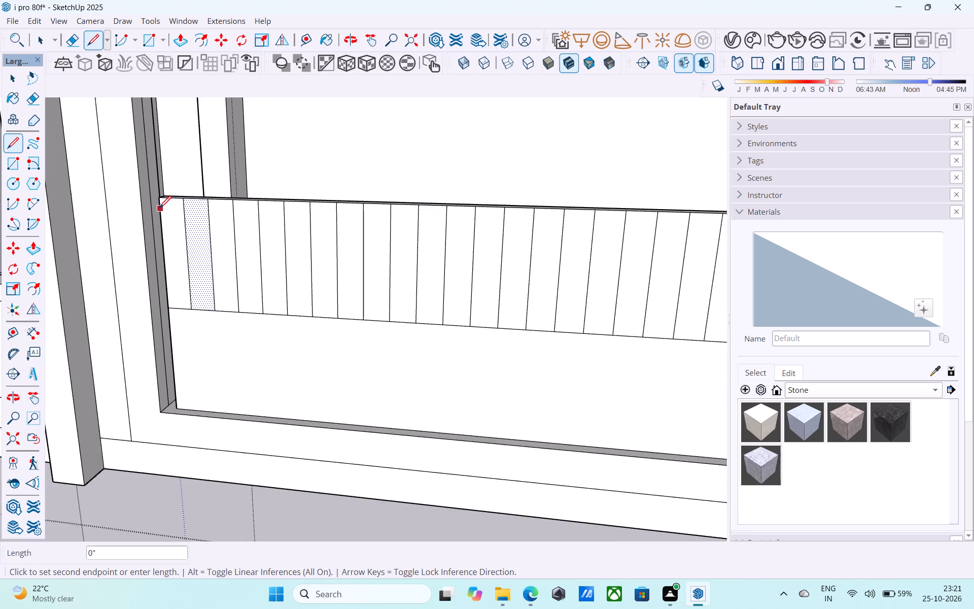
scroll(159, 209, down, 7)
middle_drag(664, 225, 360, 229)
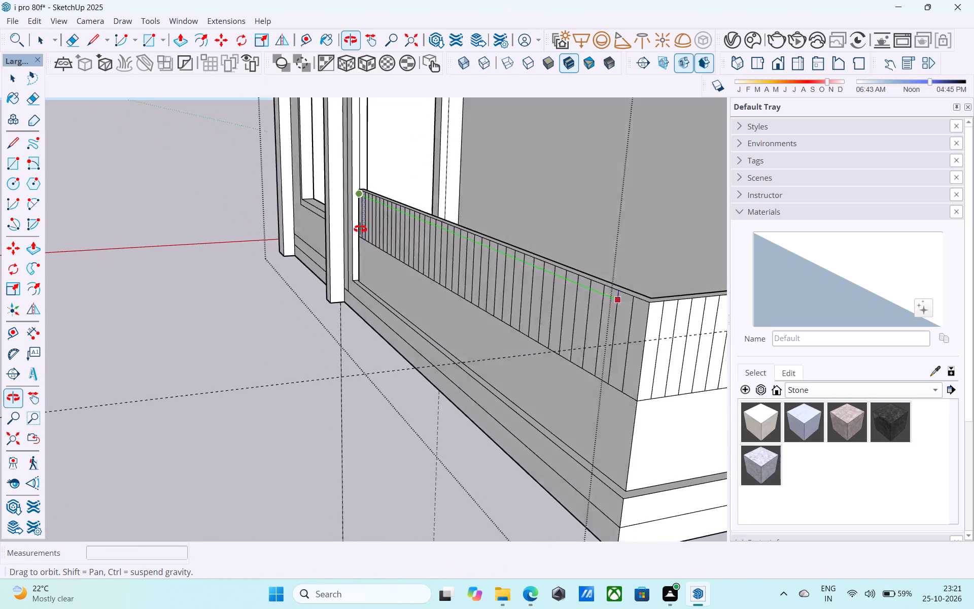
middle_drag(360, 229, 359, 229)
click(637, 318)
key(space)
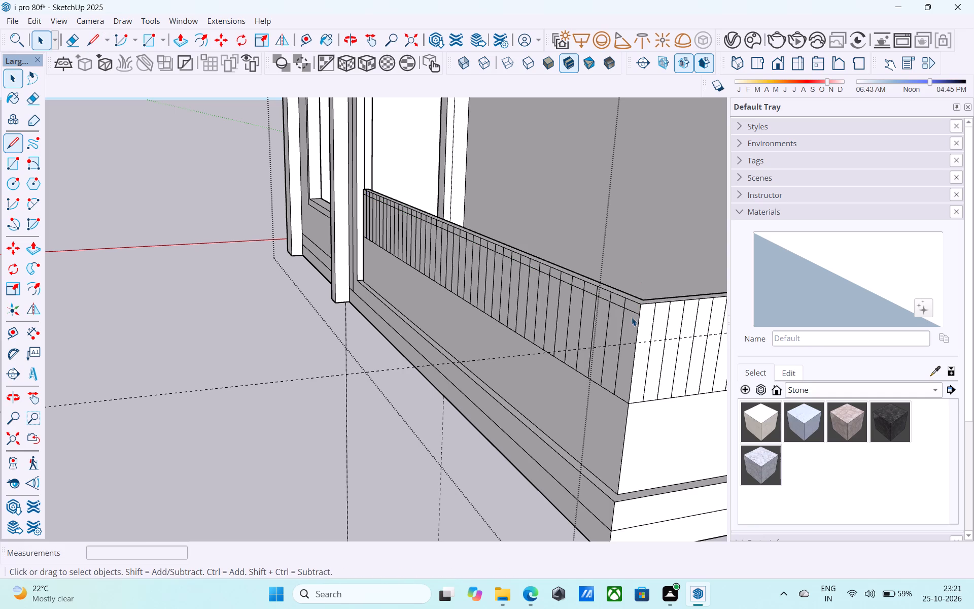
Push the second strip from the corner on the parapet's front, below the rail line, 2" through the wall.
click(619, 315)
scroll(619, 315, up, 11)
scroll(620, 315, down, 7)
middle_drag(620, 315, 618, 315)
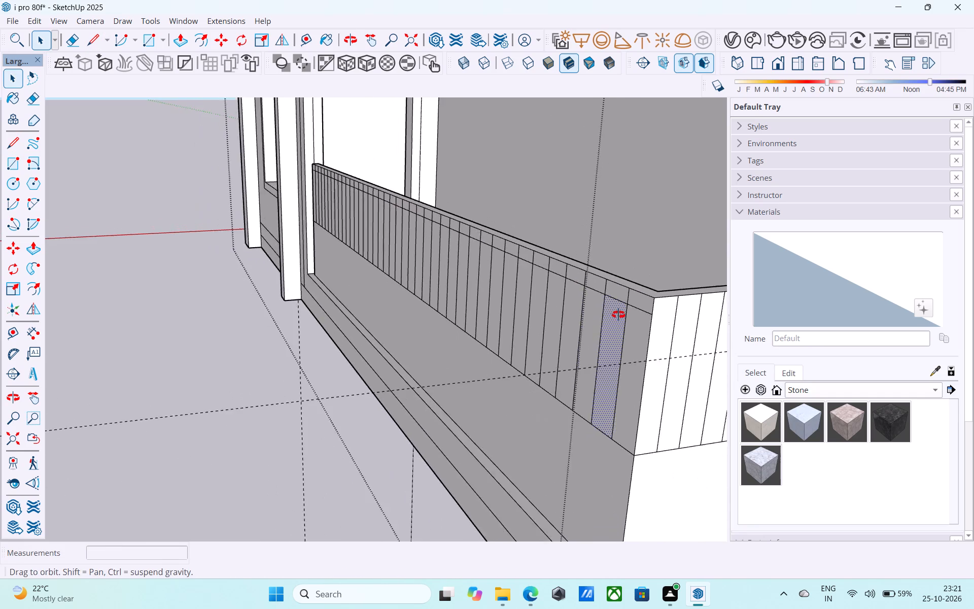
middle_drag(618, 315, 774, 318)
key(p)
click(601, 325)
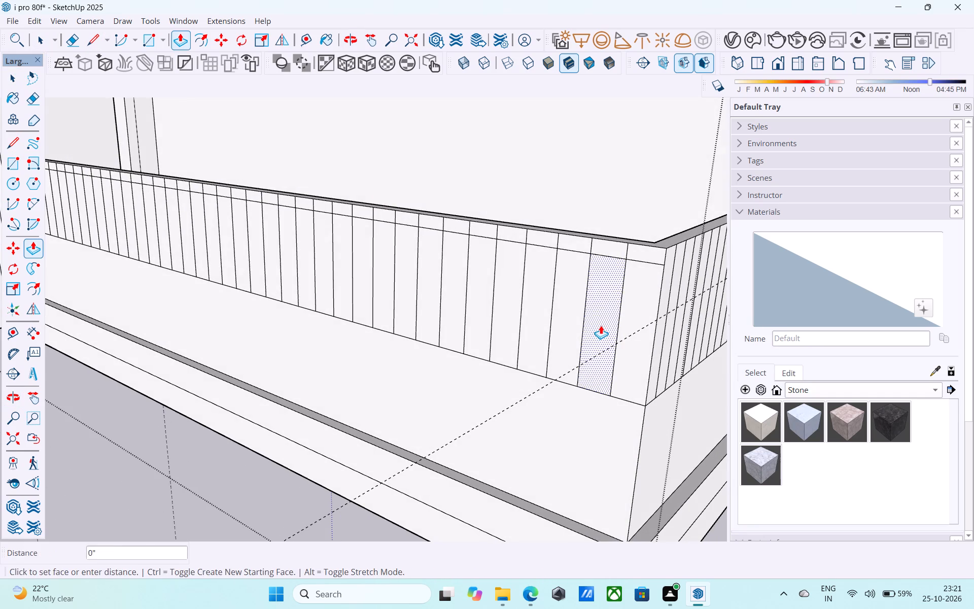
middle_click(615, 285)
middle_drag(614, 290, 528, 464)
scroll(597, 346, up, 2)
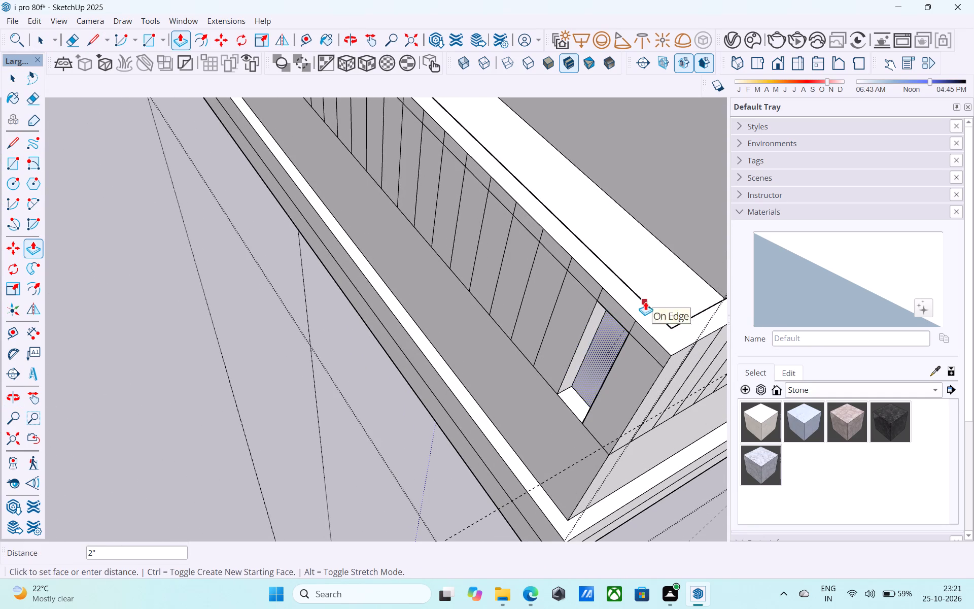
click(645, 301)
Repeat the 2" cut on the next four alternate front strips beyond the first opening, working away from the corner.
middle_drag(611, 334, 675, 258)
scroll(604, 266, down, 5)
middle_drag(597, 267, 613, 313)
middle_click(613, 312)
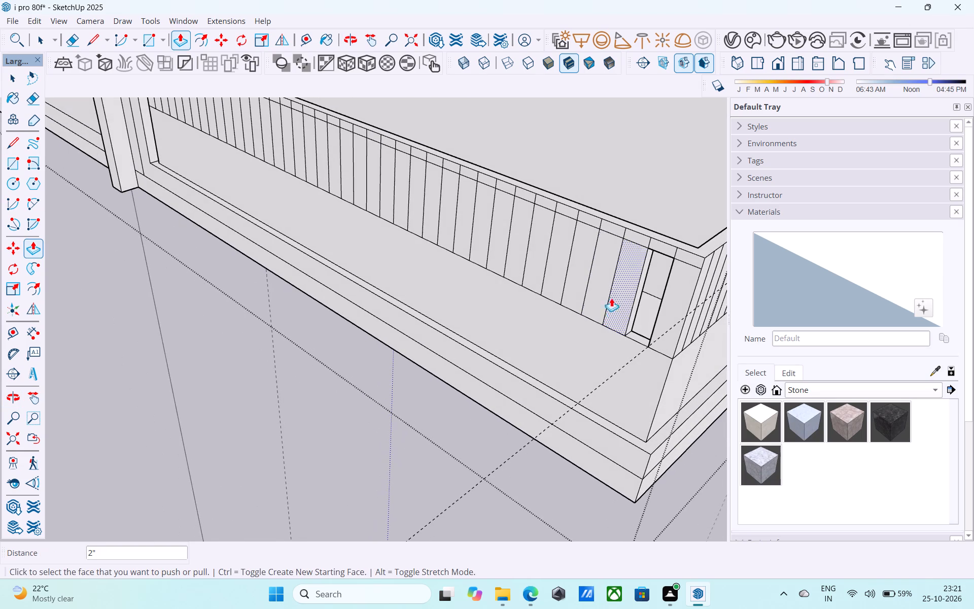
double_click(603, 280)
double_click(561, 263)
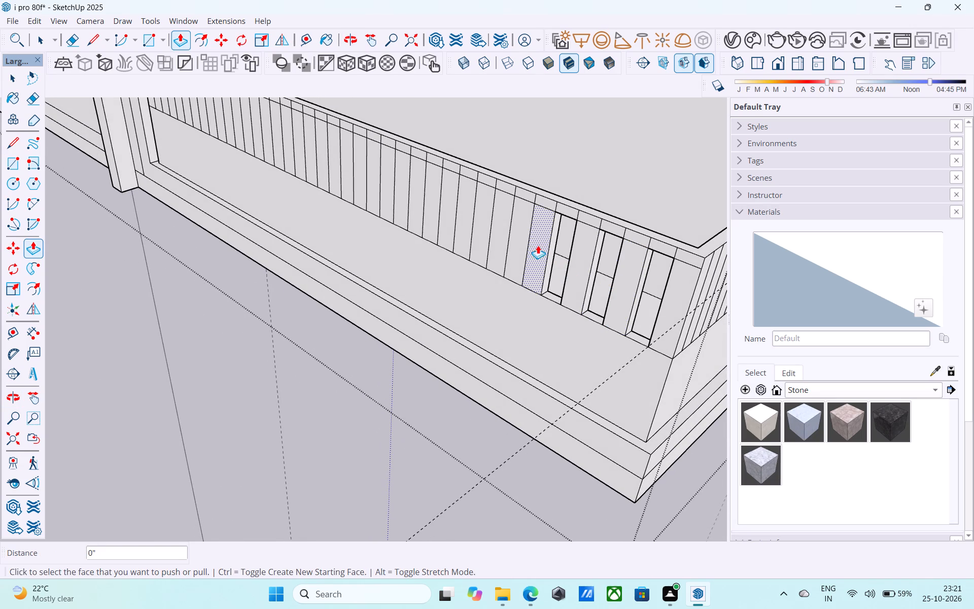
double_click(528, 238)
double_click(485, 223)
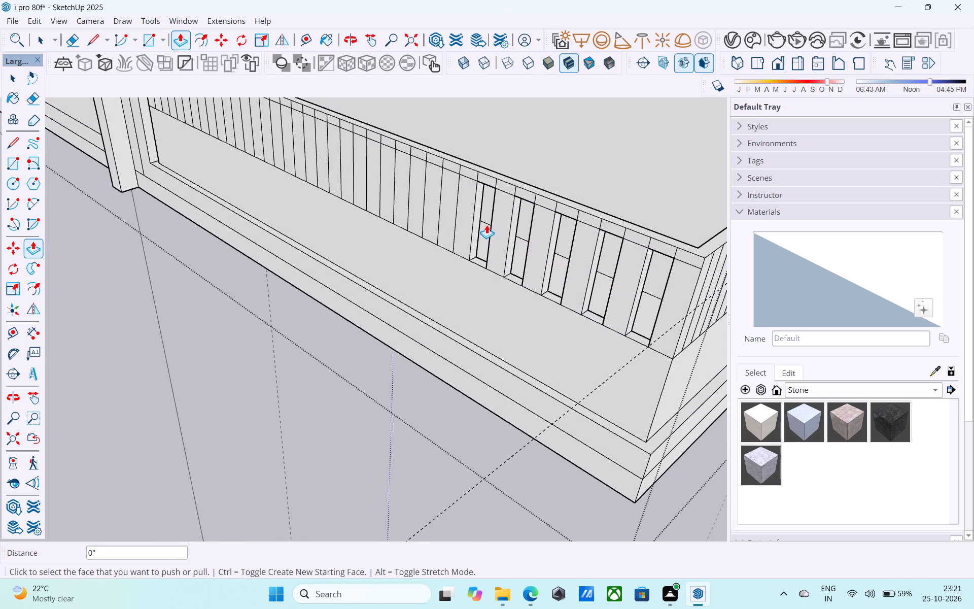
Cut the alternate strips along the middle of the front parapet 2" deep, leaving solid balusters between the openings.
scroll(488, 228, down, 4)
shift+middle_drag(488, 228, 610, 222)
scroll(538, 241, up, 5)
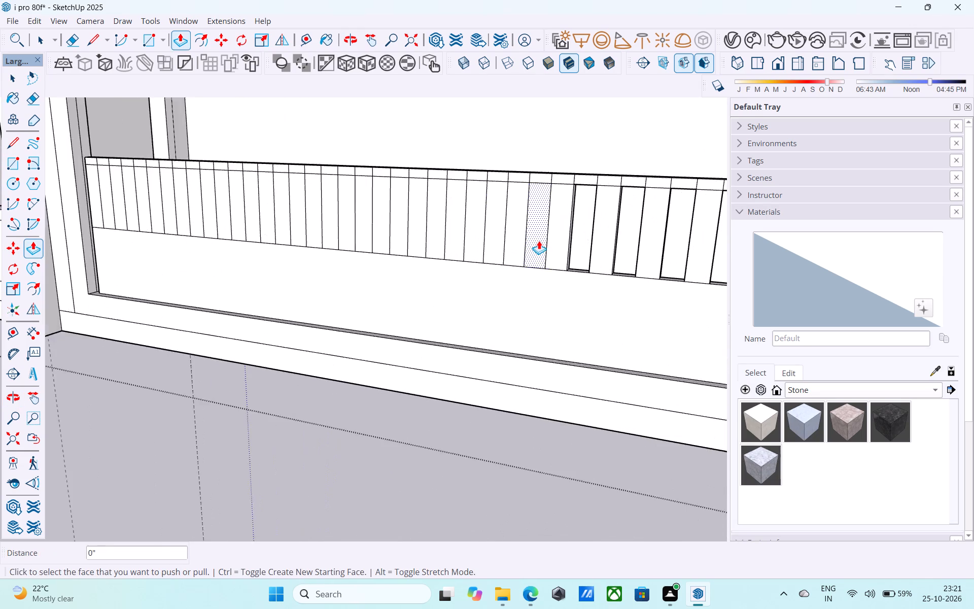
scroll(539, 241, up, 3)
double_click(539, 240)
double_click(486, 232)
shift+middle_drag(486, 232, 565, 264)
double_click(532, 253)
double_click(485, 242)
double_click(438, 246)
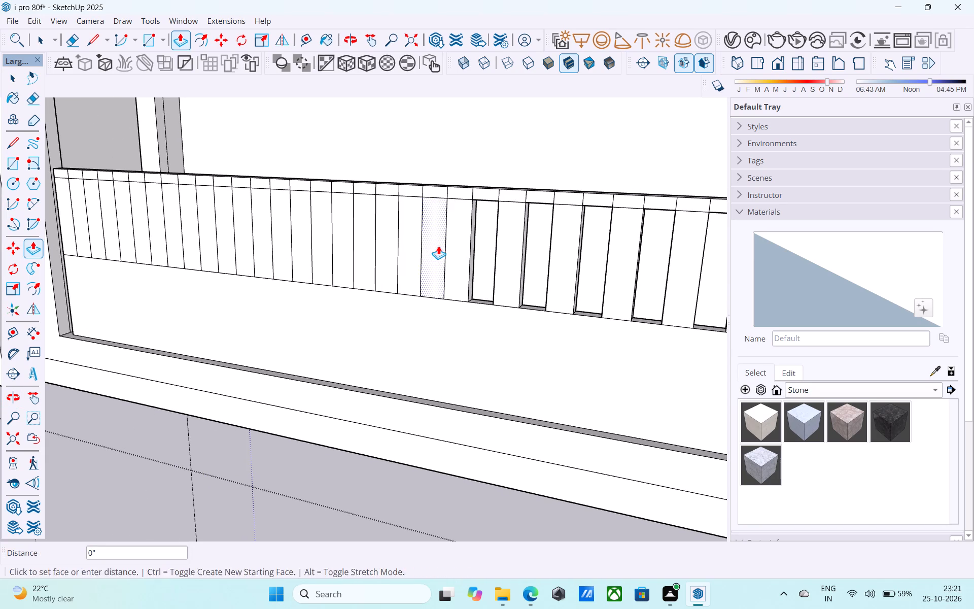
shift+middle_drag(438, 246, 530, 289)
double_click(517, 284)
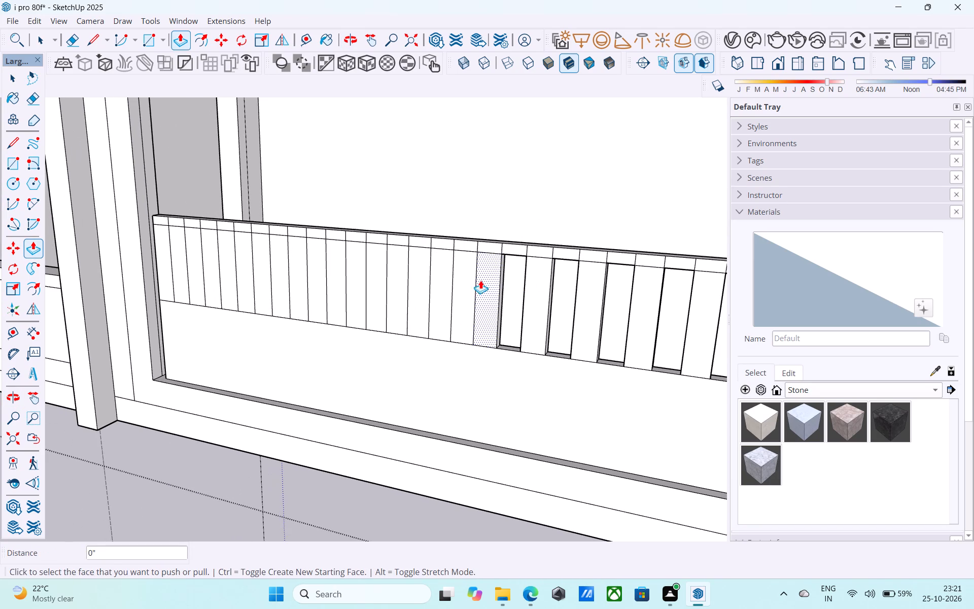
double_click(475, 278)
Cut the remaining alternate strips 2" deep up to the far end of the front parapet beside the column.
middle_drag(452, 277, 554, 321)
double_click(510, 322)
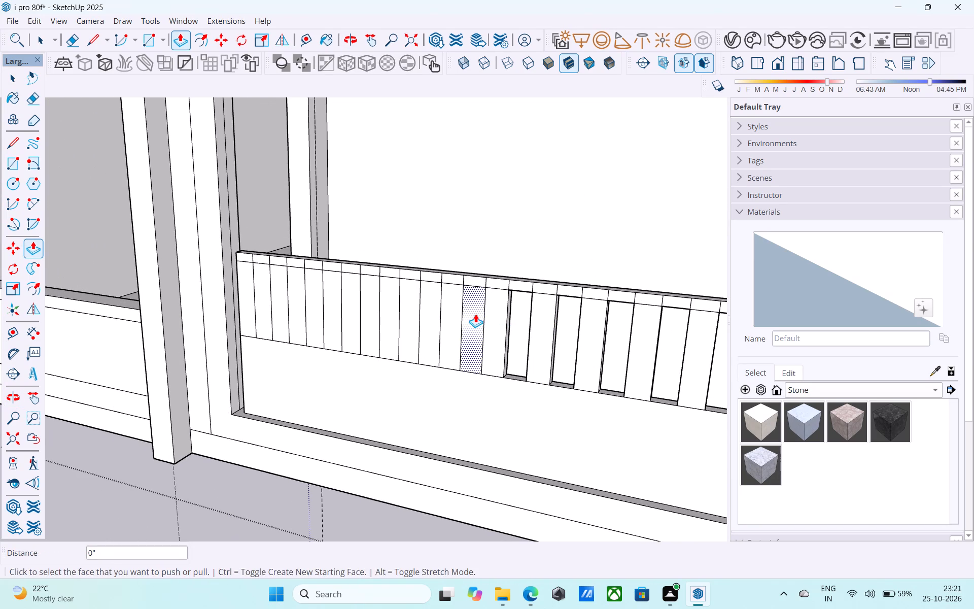
double_click(475, 313)
double_click(424, 312)
shift+middle_drag(482, 348, 593, 355)
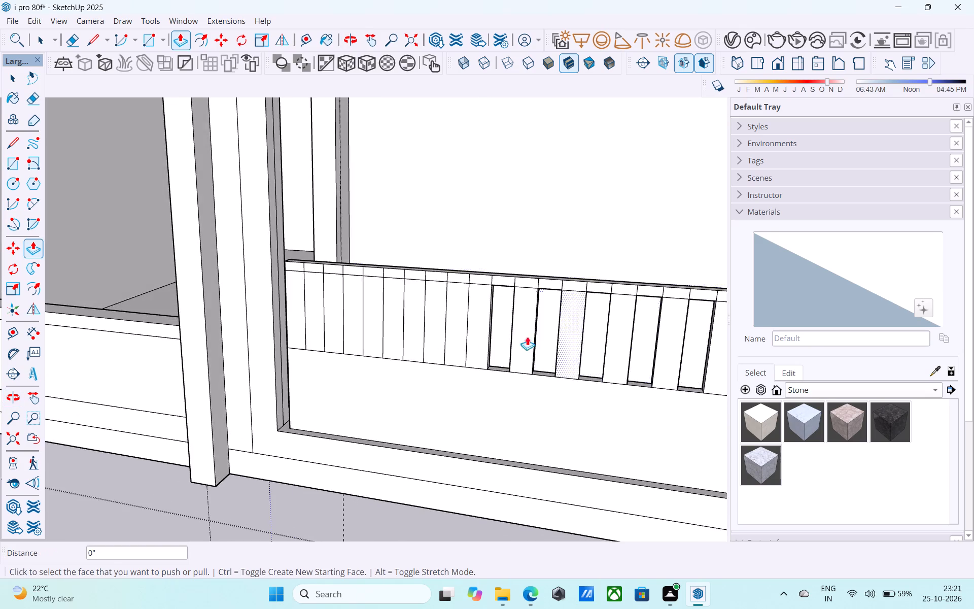
scroll(473, 330, up, 7)
double_click(454, 321)
double_click(376, 311)
shift+middle_drag(376, 311, 413, 319)
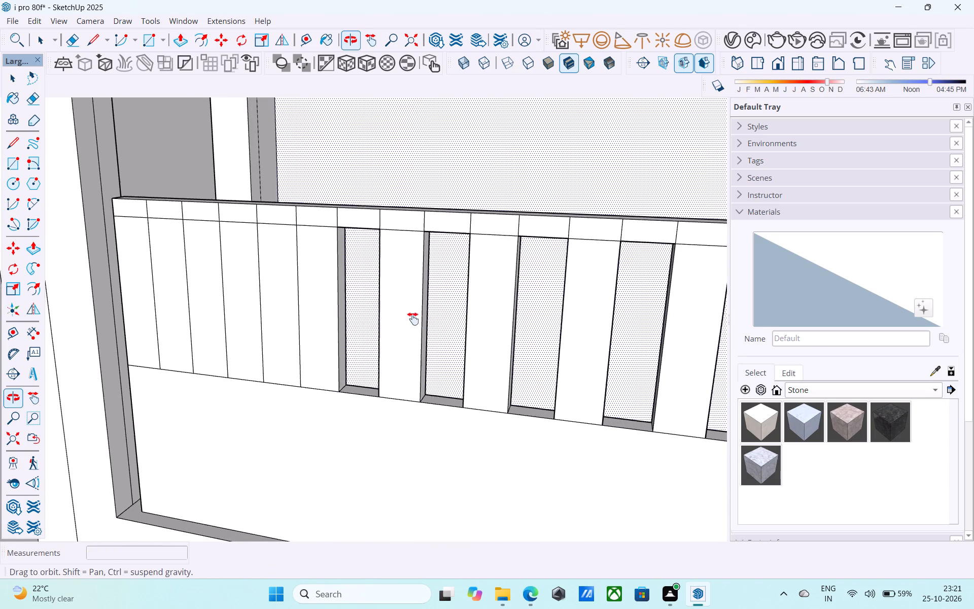
shift+middle_drag(413, 319, 514, 334)
double_click(499, 332)
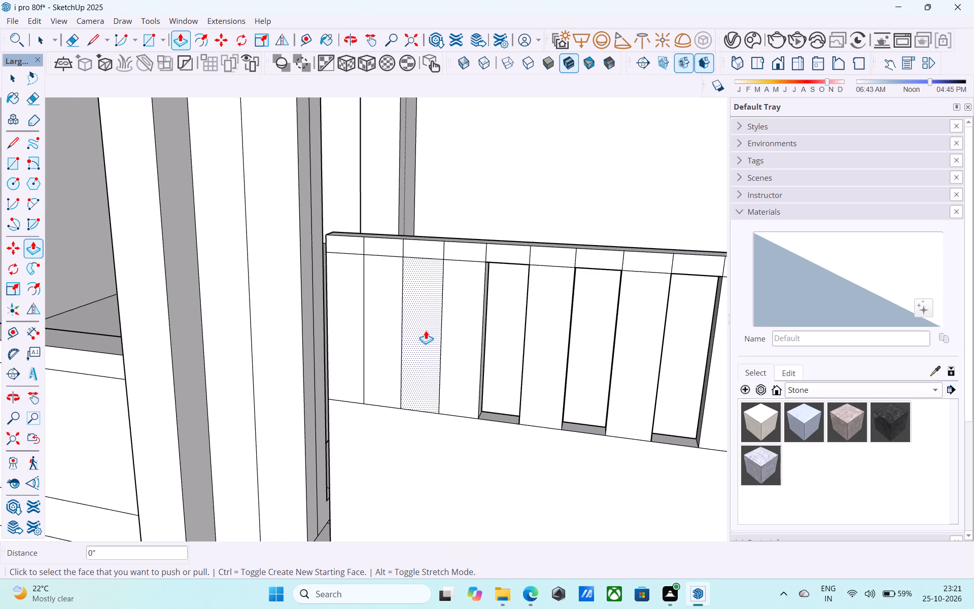
double_click(426, 330)
double_click(354, 318)
Push the second strip from the corner on the parapet's short side 2" through the wall.
scroll(342, 324, down, 10)
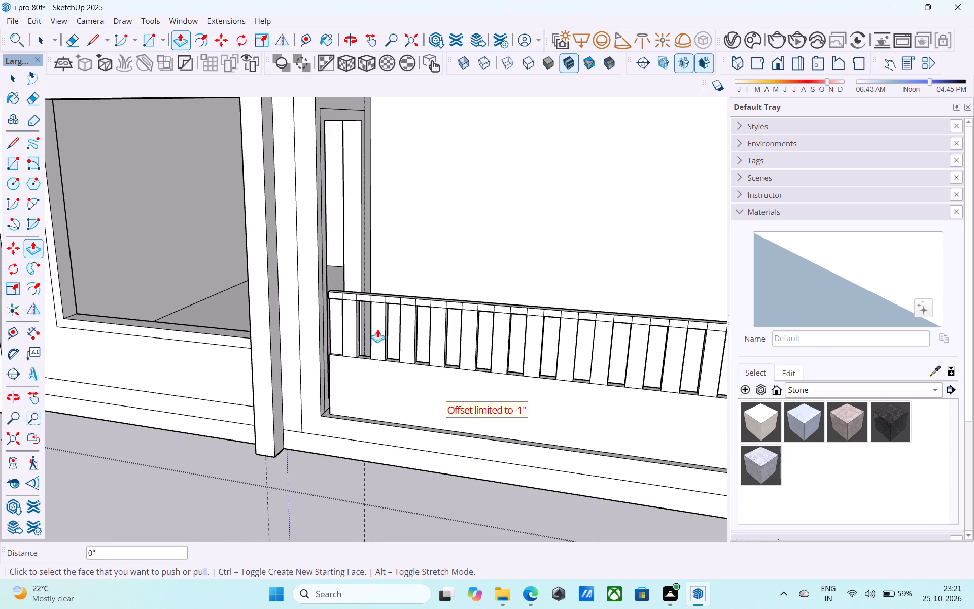
middle_drag(420, 319, 269, 322)
scroll(257, 314, down, 8)
shift+middle_drag(270, 323, 362, 284)
scroll(333, 322, up, 3)
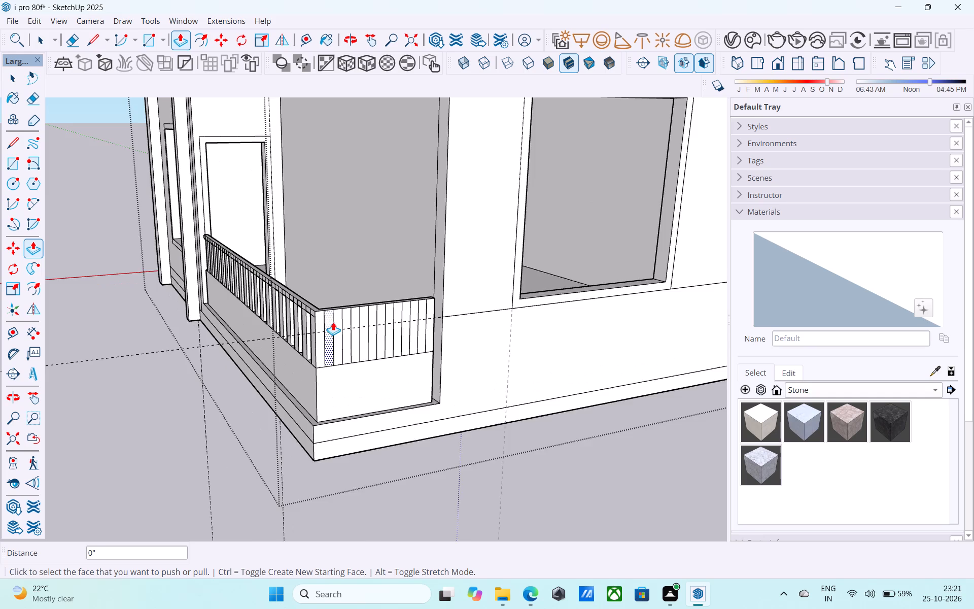
scroll(333, 322, up, 12)
double_click(321, 331)
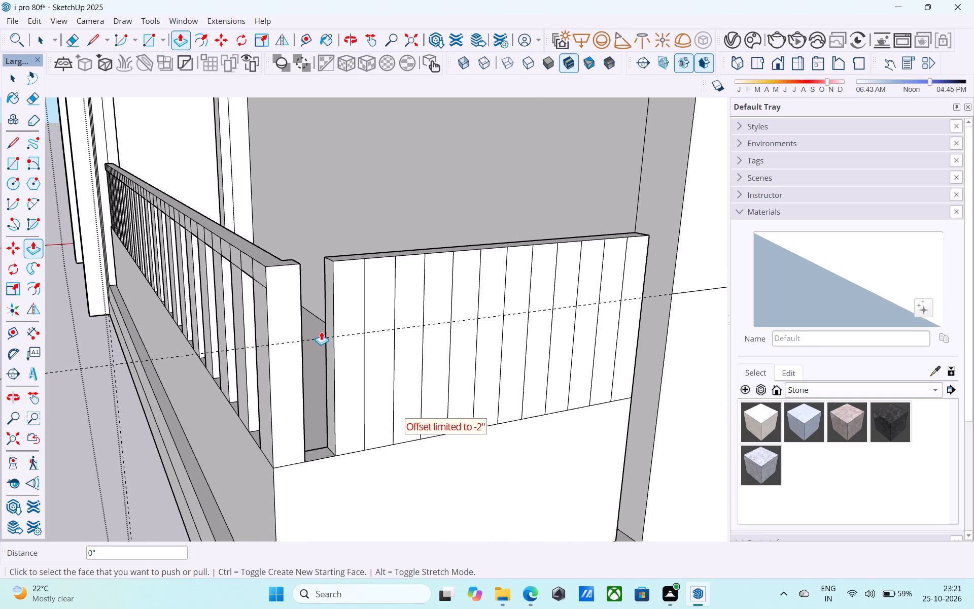
Undo the full-height push on the second strip of the parapet's short side.
key(ctrl+z)
scroll(325, 326, up, 1)
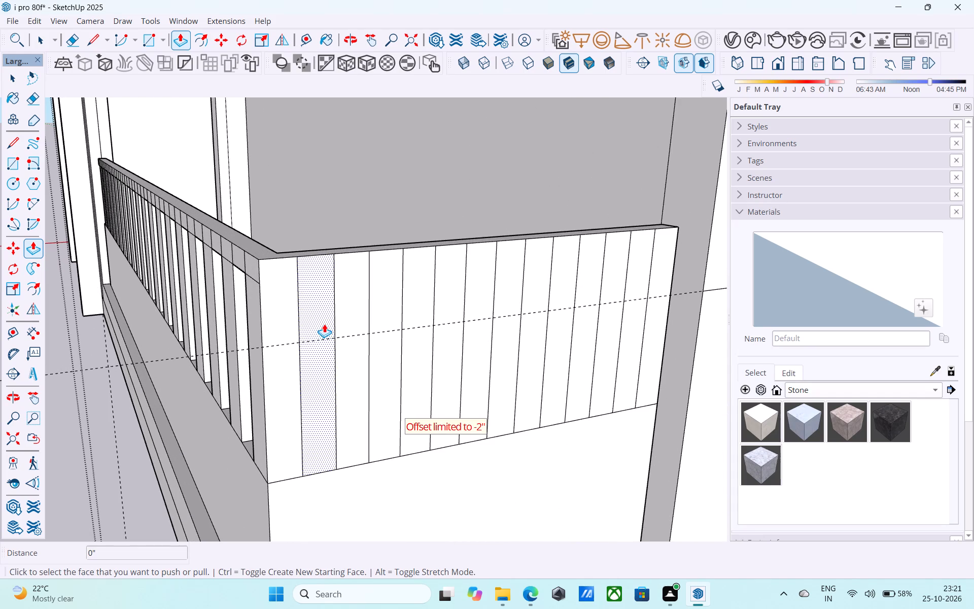
Draw a line across the strips of the short side, continuing the lower edge of the front parapet's top rail.
key(l)
click(260, 285)
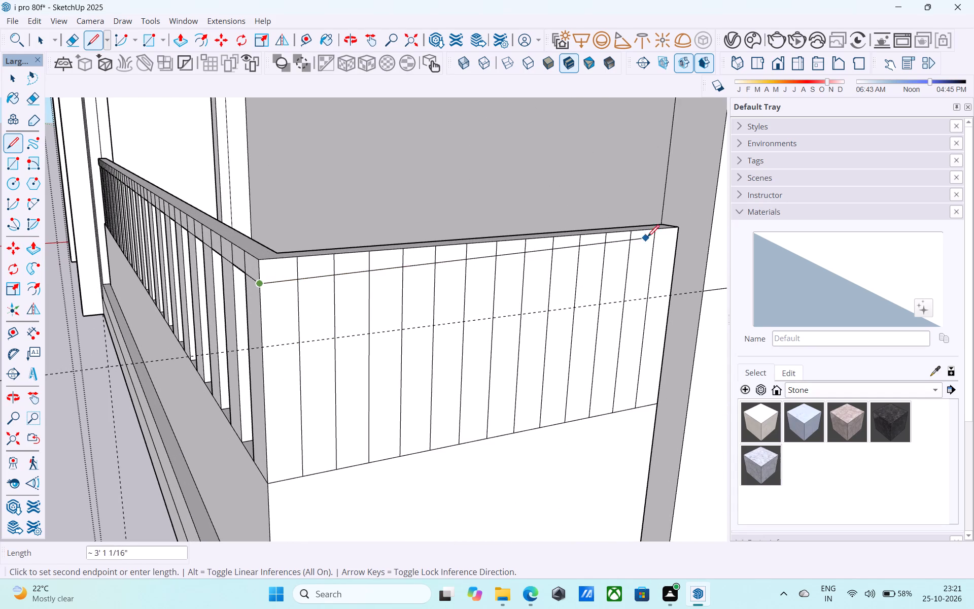
click(673, 245)
key(space)
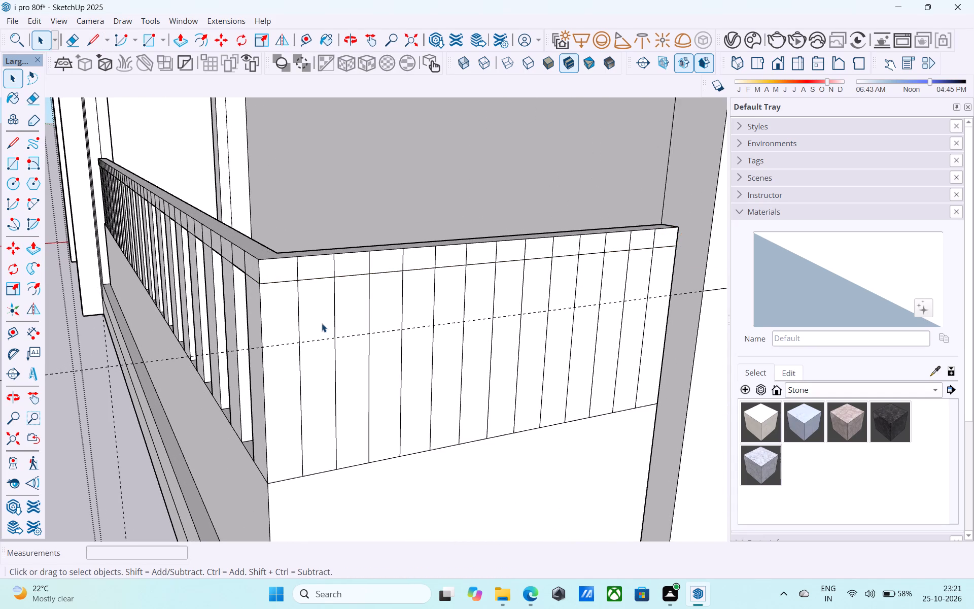
Push seven alternate strips below the rail line 2" through the short side, from the second strip to the far end.
click(322, 323)
key(p)
double_click(321, 324)
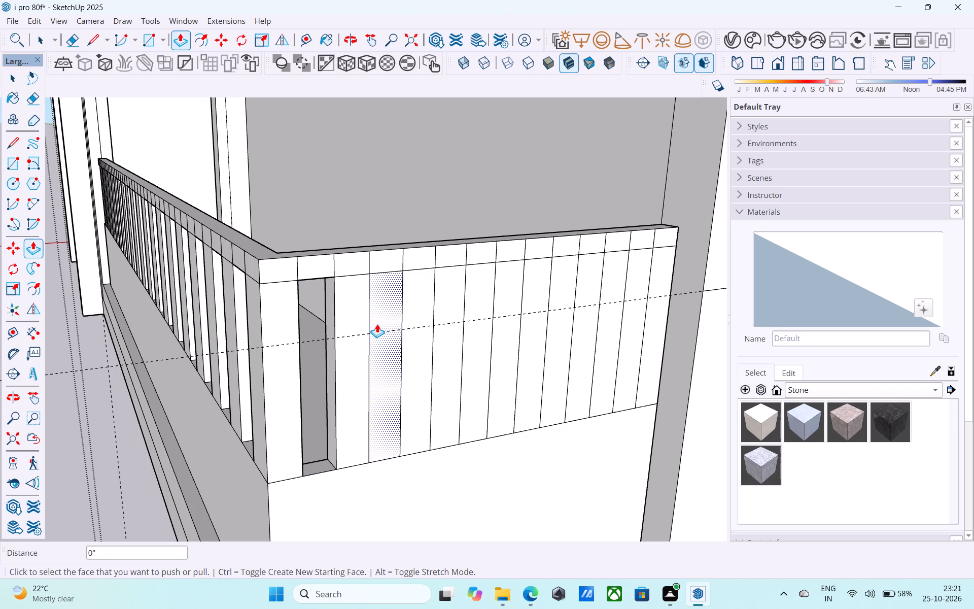
double_click(377, 324)
double_click(456, 320)
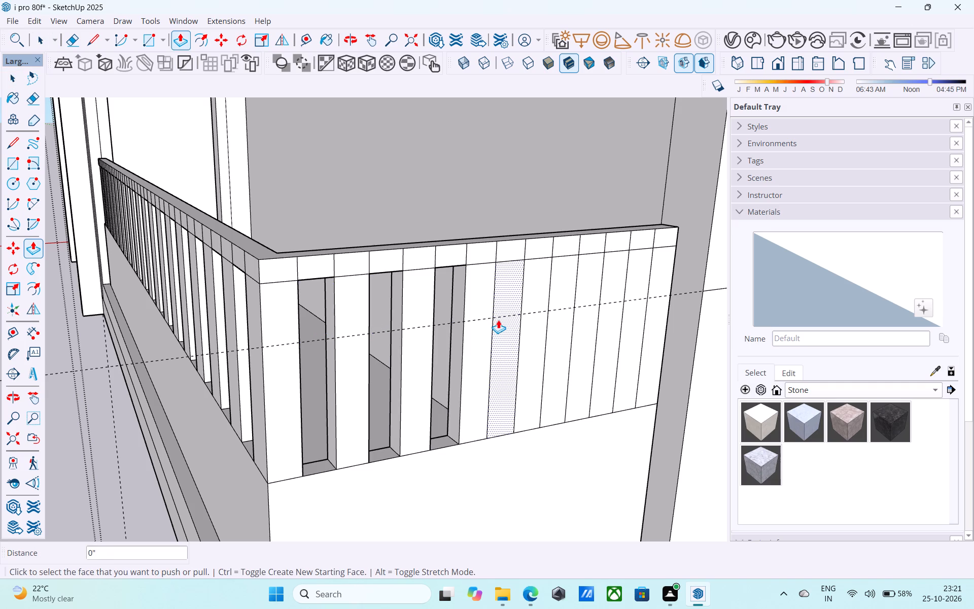
double_click(499, 320)
double_click(565, 306)
double_click(605, 294)
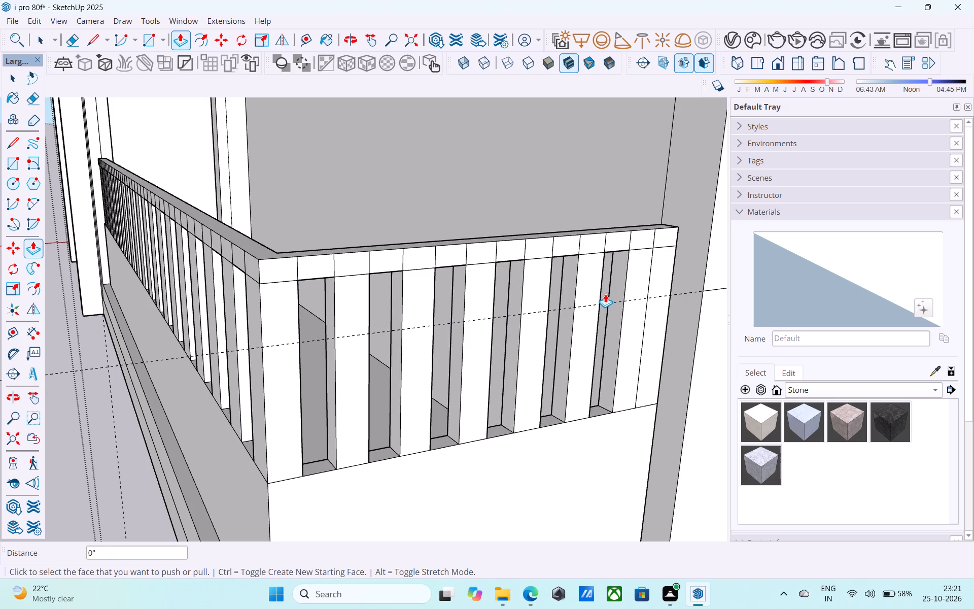
double_click(664, 284)
key(space)
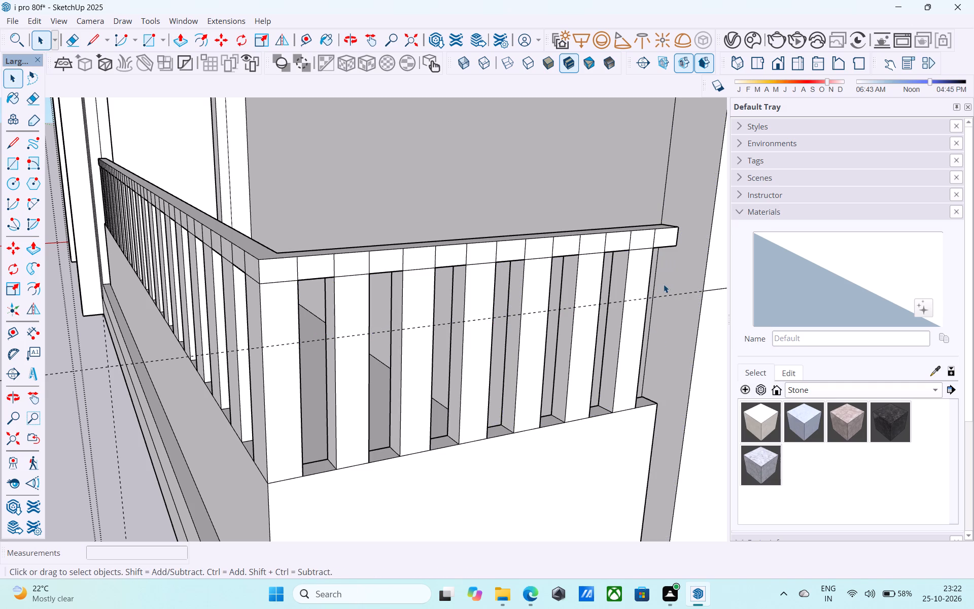
Erase the leftover strip dividers and baluster-top edges on the short side's rail, from the far end to about mid-length.
key(e)
click(658, 242)
click(655, 242)
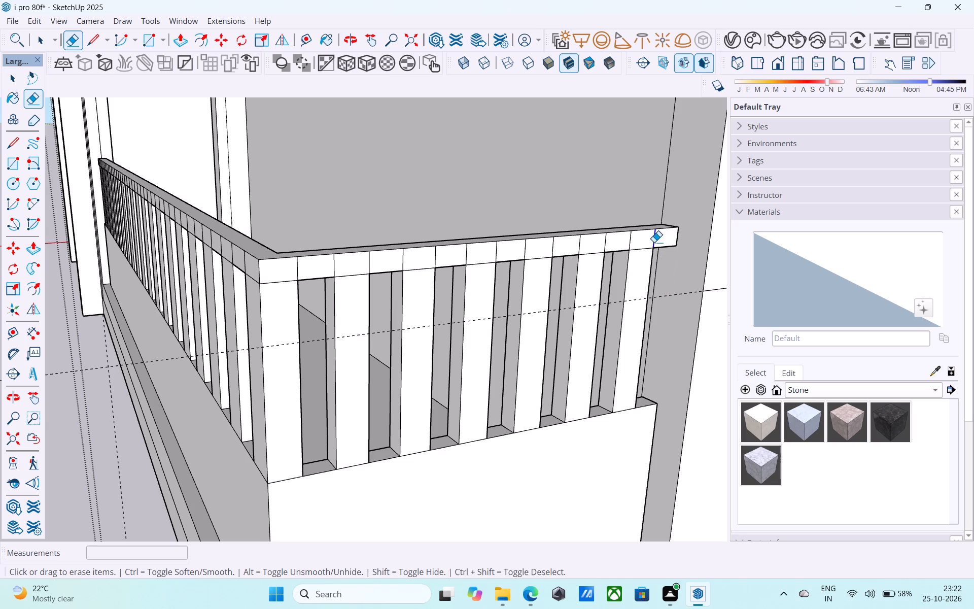
drag(653, 244, 646, 255)
click(643, 254)
click(639, 253)
click(629, 244)
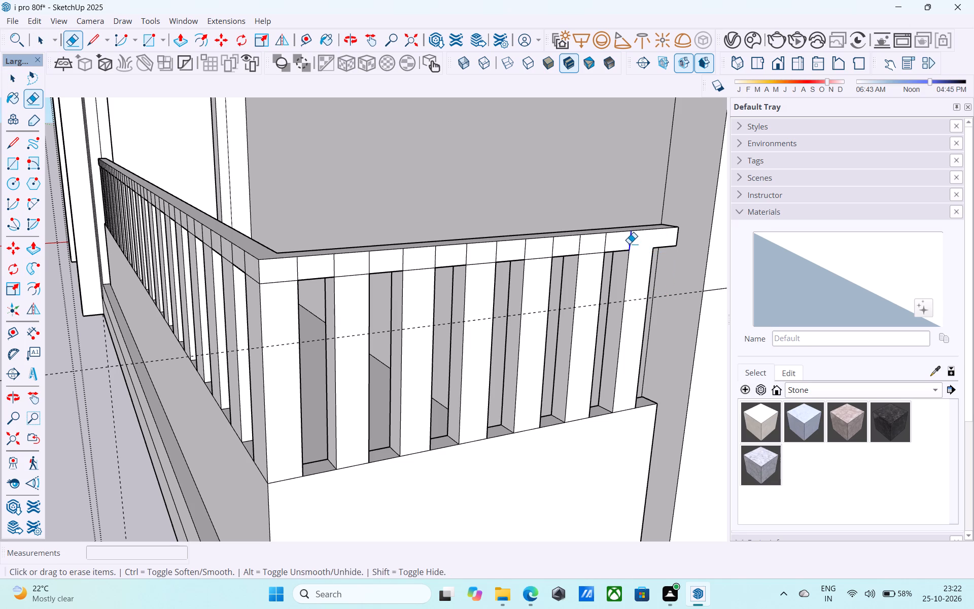
drag(607, 245, 611, 244)
drag(590, 250, 592, 258)
drag(587, 249, 577, 249)
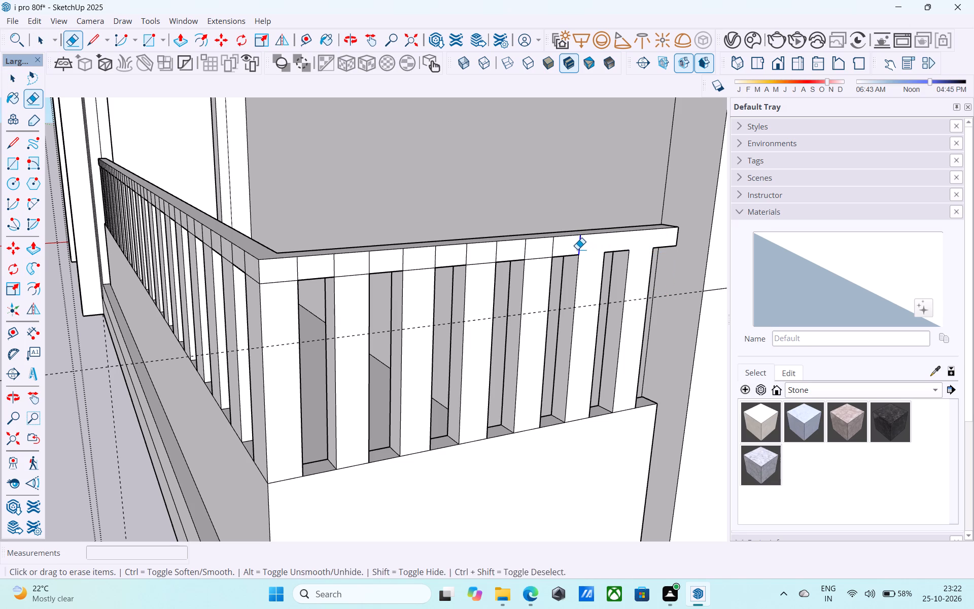
drag(577, 249, 576, 249)
click(551, 249)
drag(545, 254, 537, 265)
drag(530, 256, 519, 256)
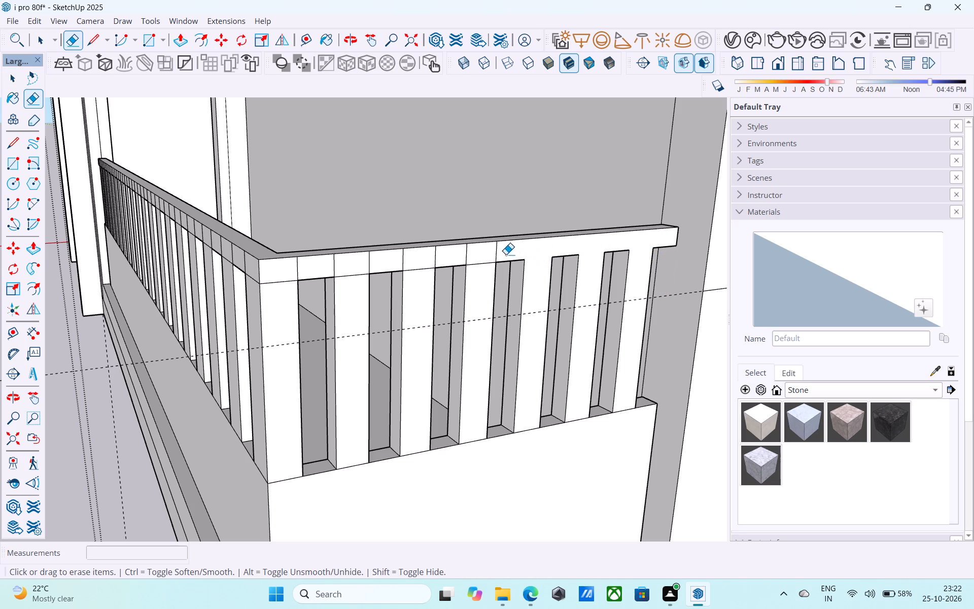
Erase the remaining divider lines and baluster-top edges on the short side's rail up to the corner.
drag(504, 254, 497, 255)
drag(480, 263, 480, 268)
drag(473, 260, 462, 254)
drag(432, 258, 438, 257)
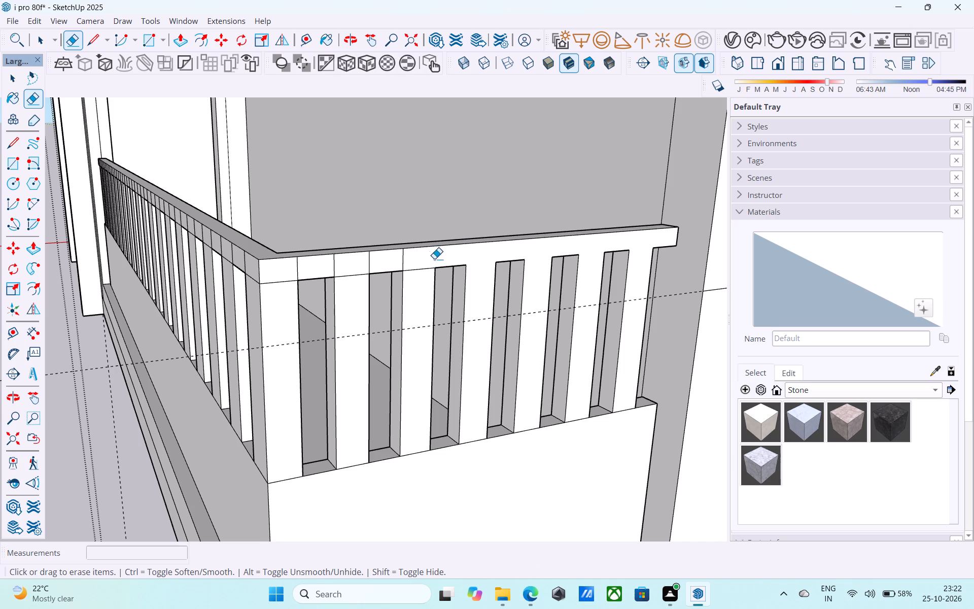
drag(423, 262, 420, 273)
drag(408, 264, 398, 261)
click(371, 267)
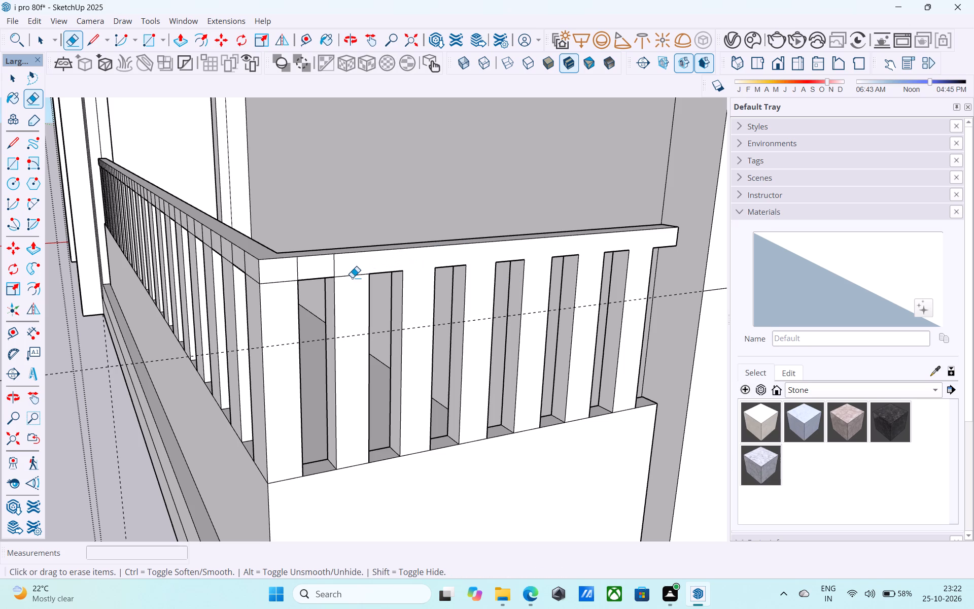
drag(352, 278, 350, 270)
drag(344, 270, 328, 266)
drag(302, 268, 297, 269)
drag(288, 272, 270, 294)
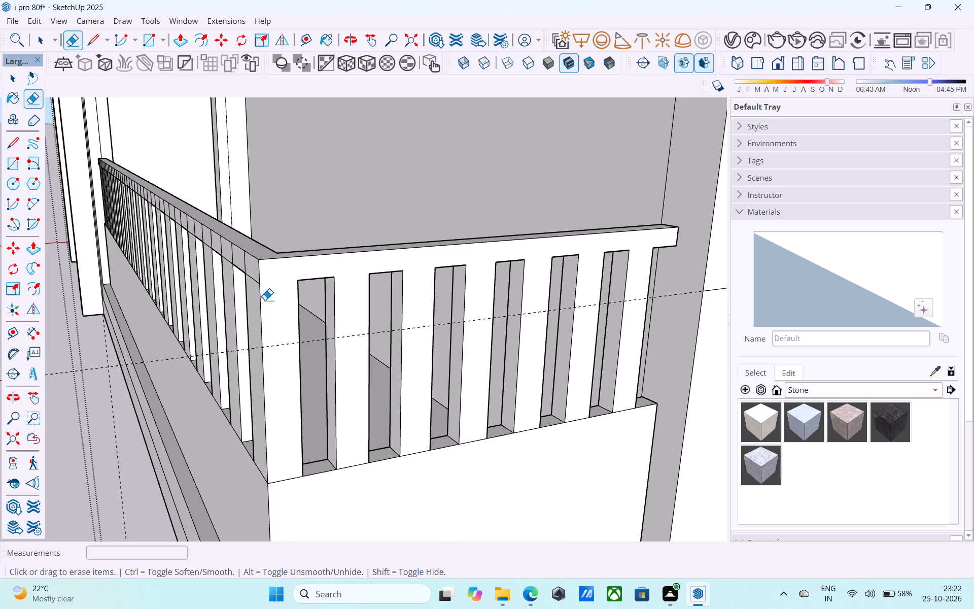
Erase the divider lines and baluster-top edges on the front parapet's rail around the first openings beside the corner.
scroll(266, 299, down, 8)
middle_drag(281, 297, 467, 297)
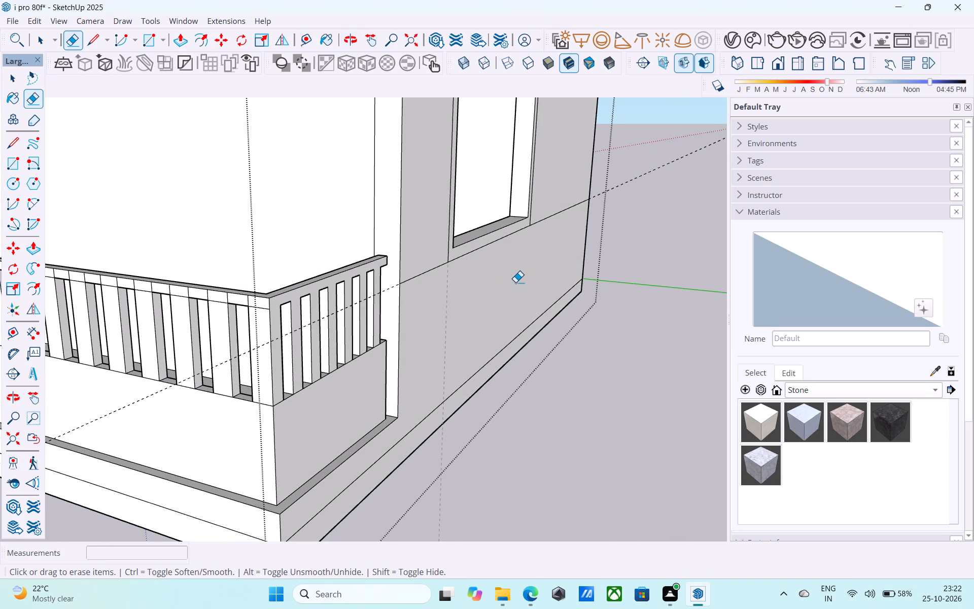
scroll(515, 282, down, 6)
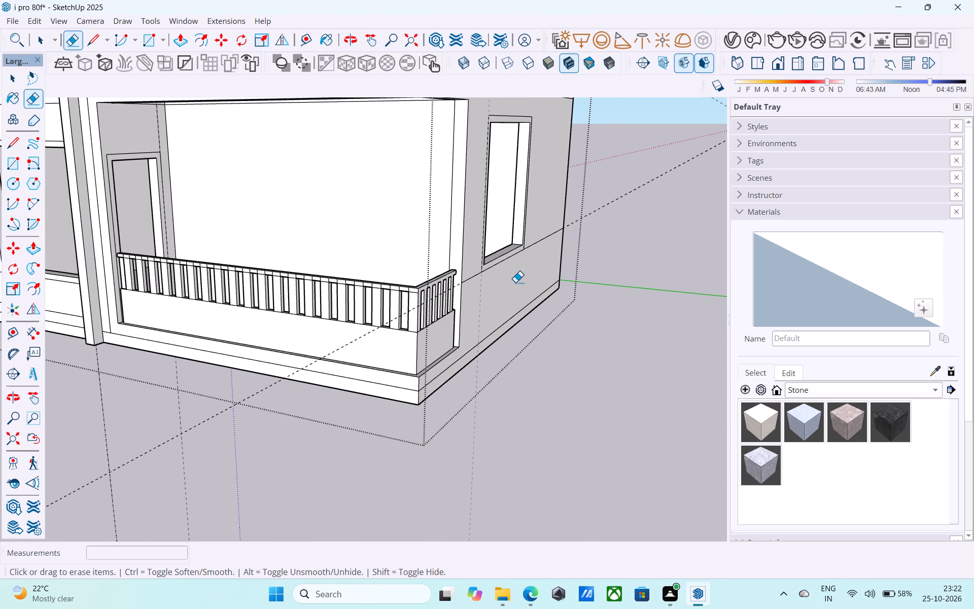
scroll(542, 264, down, 3)
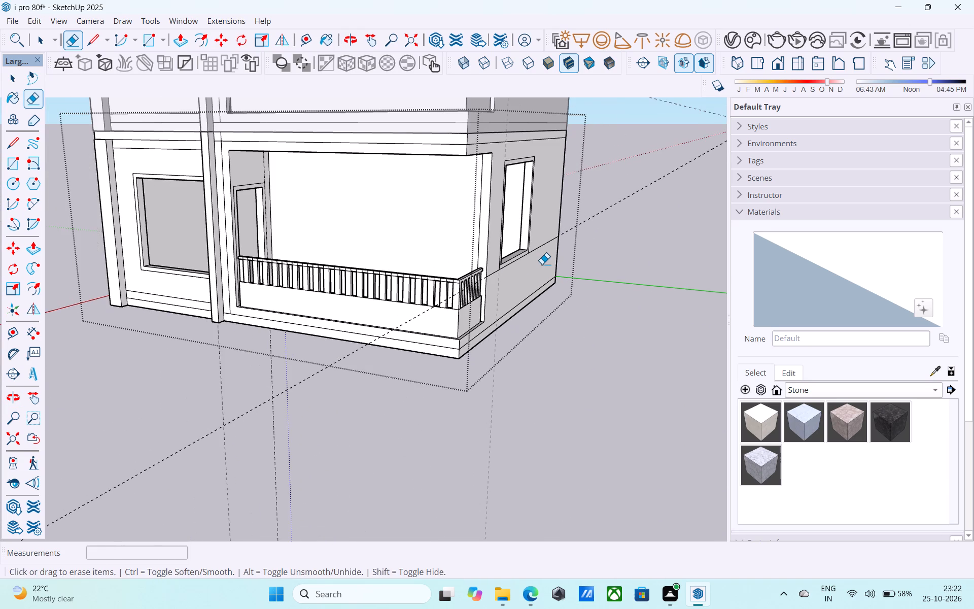
middle_drag(397, 289, 388, 279)
scroll(391, 276, up, 4)
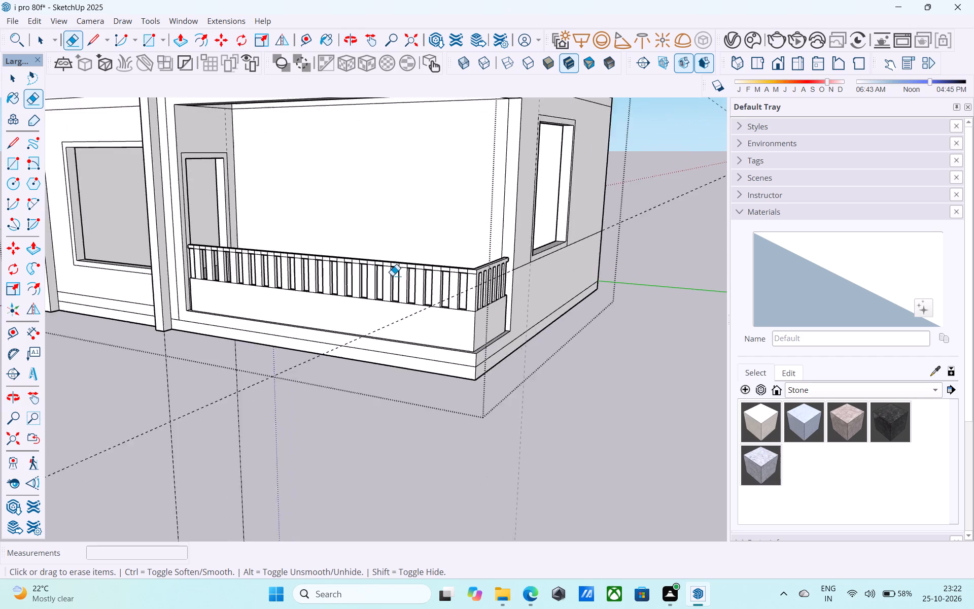
scroll(392, 276, up, 2)
scroll(502, 266, up, 14)
middle_click(505, 273)
middle_click(505, 273)
scroll(519, 274, down, 4)
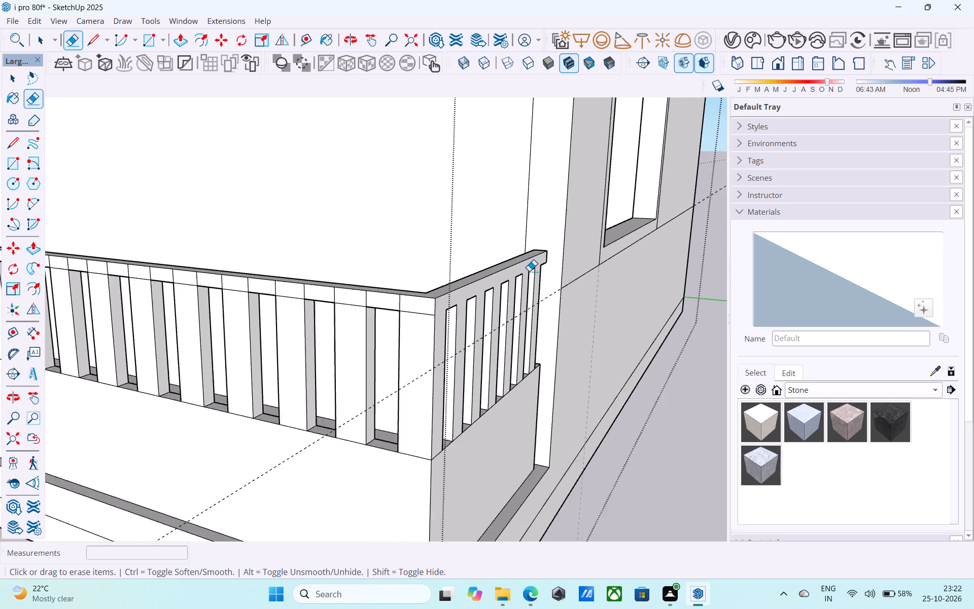
scroll(529, 271, down, 2)
scroll(442, 299, up, 5)
drag(451, 298, 450, 312)
click(432, 293)
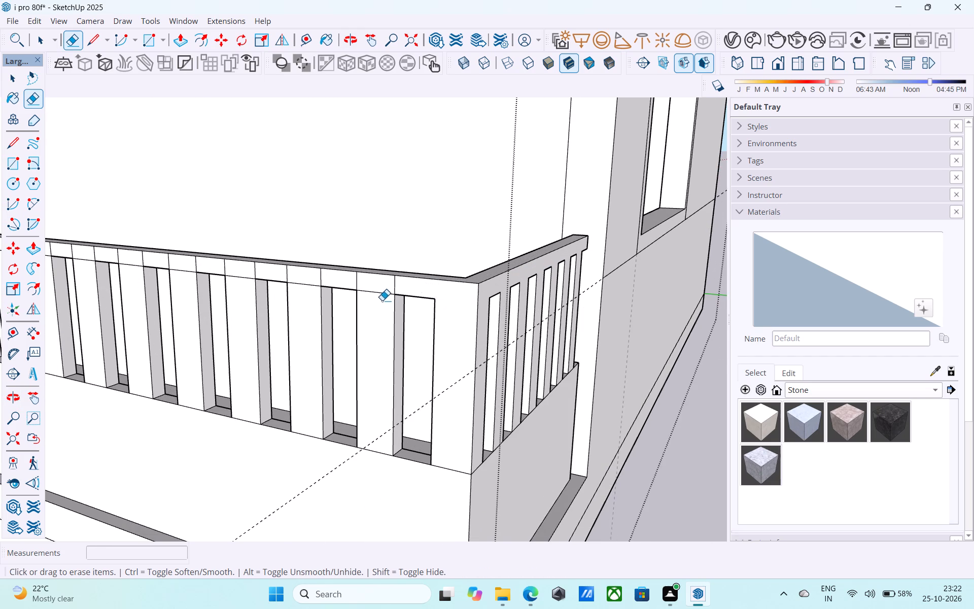
scroll(381, 300, up, 5)
click(375, 291)
drag(416, 282, 396, 269)
drag(349, 267, 338, 268)
Erase the next divider lines and baluster-top edges along the front rail, working away from the corner.
scroll(512, 247, down, 6)
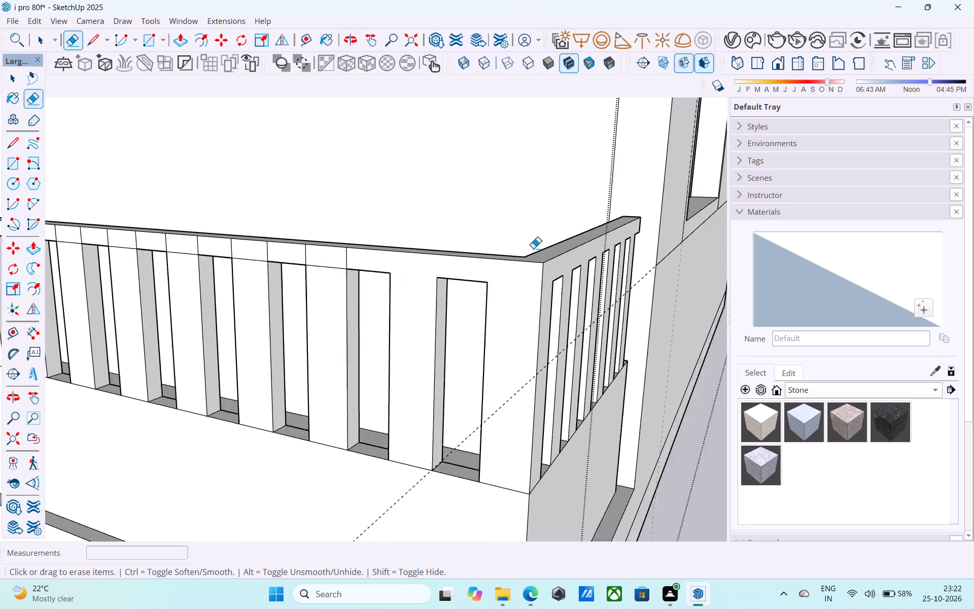
scroll(379, 274, up, 5)
drag(432, 238, 431, 244)
drag(473, 233, 484, 228)
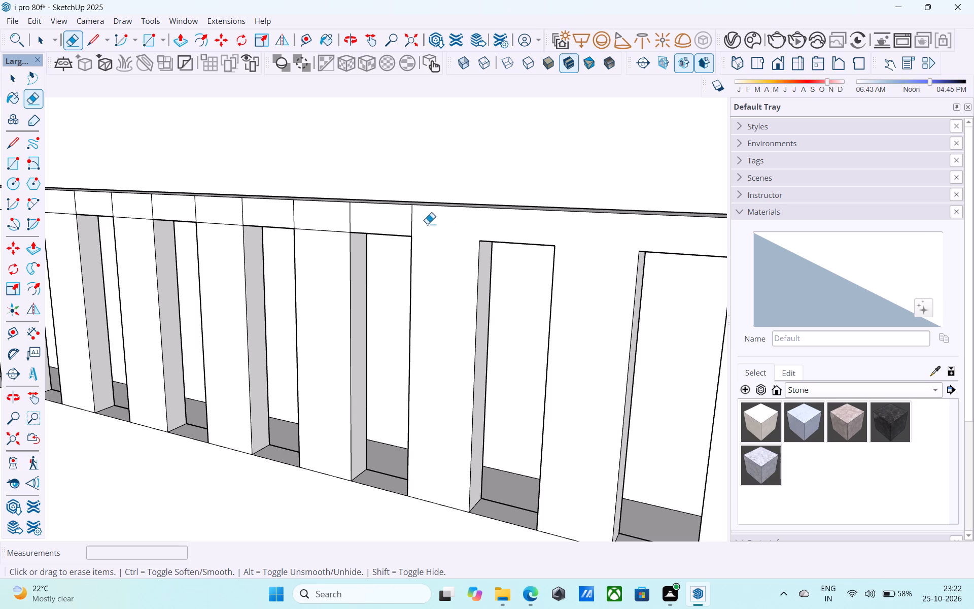
drag(418, 223, 404, 220)
drag(362, 221, 337, 220)
drag(325, 223, 321, 239)
drag(297, 220, 286, 218)
scroll(439, 229, down, 5)
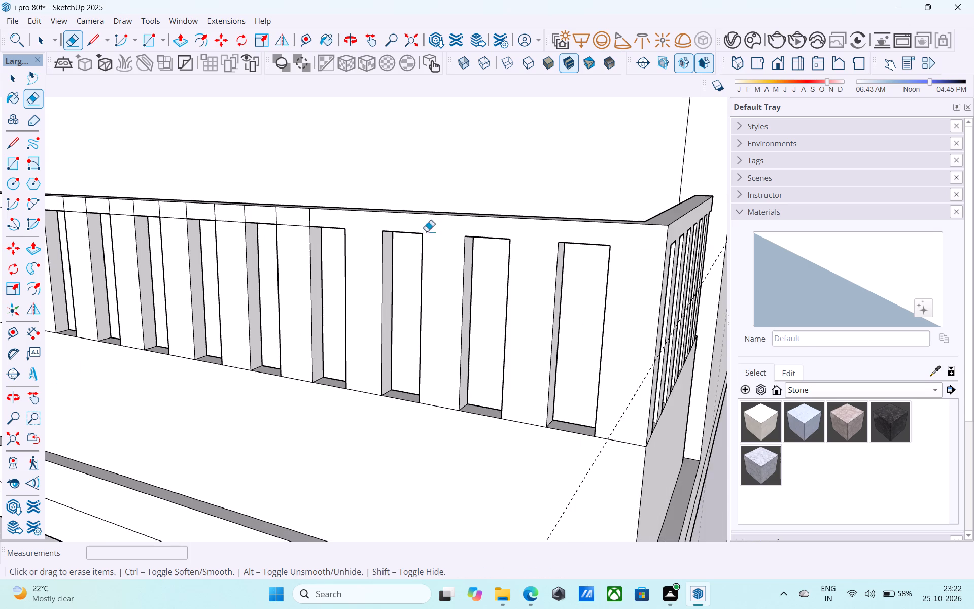
scroll(307, 225, up, 3)
click(312, 219)
drag(302, 221, 297, 228)
scroll(450, 213, down, 6)
scroll(334, 224, up, 3)
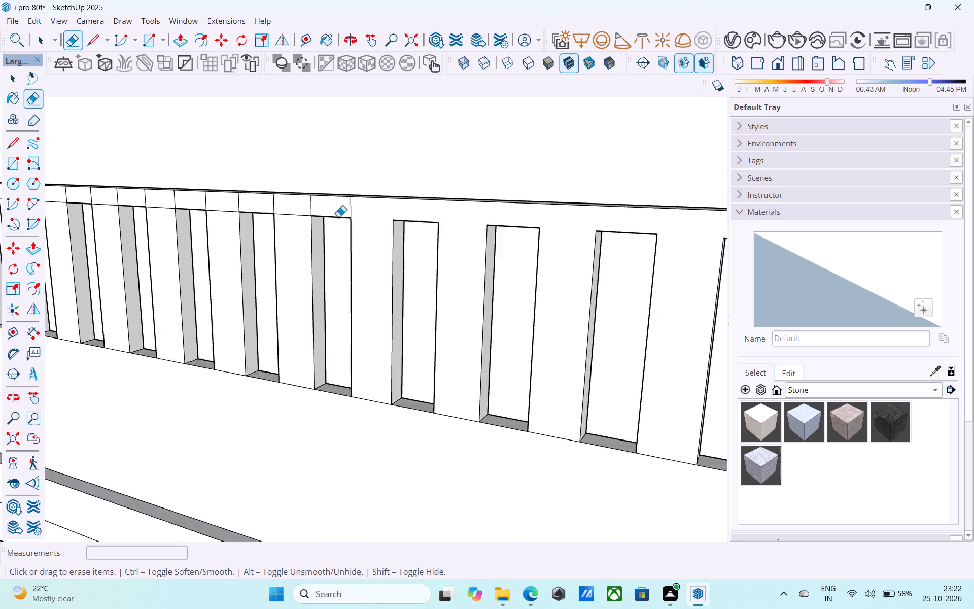
click(351, 210)
drag(310, 204, 302, 202)
Continue erasing the divider lines and baluster-top edges on the front rail over the next few balusters toward the column.
scroll(509, 176, down, 6)
middle_drag(443, 211, 399, 211)
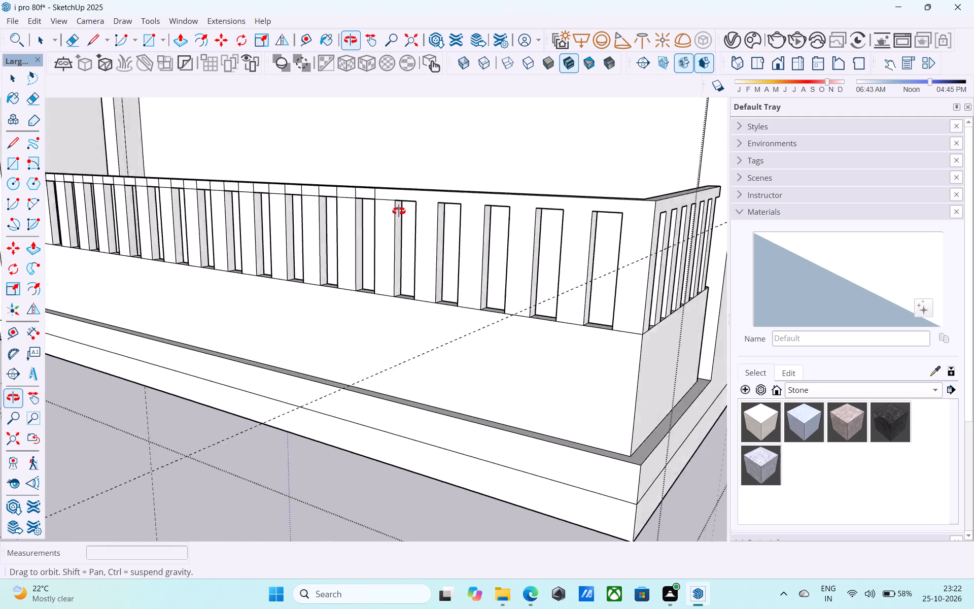
middle_drag(399, 211, 396, 210)
scroll(387, 204, up, 4)
drag(369, 194, 366, 200)
drag(357, 187, 352, 186)
click(329, 187)
drag(324, 186, 322, 192)
drag(307, 187, 301, 186)
drag(283, 183, 279, 183)
drag(271, 186, 268, 193)
Clear the strip dividers and baluster-top edges from the middle stretch of the front parapet's rail.
scroll(441, 184, down, 6)
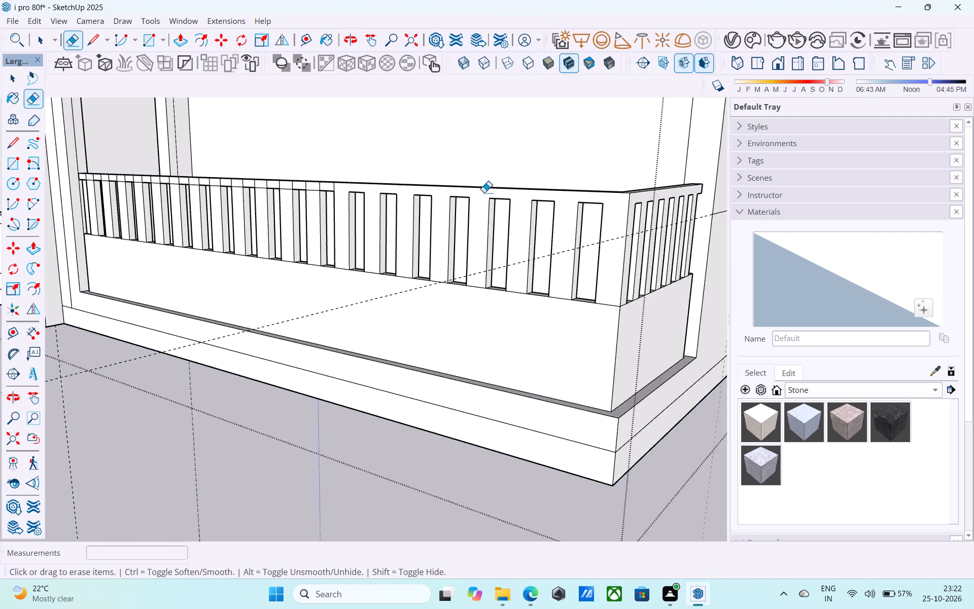
scroll(484, 192, down, 5)
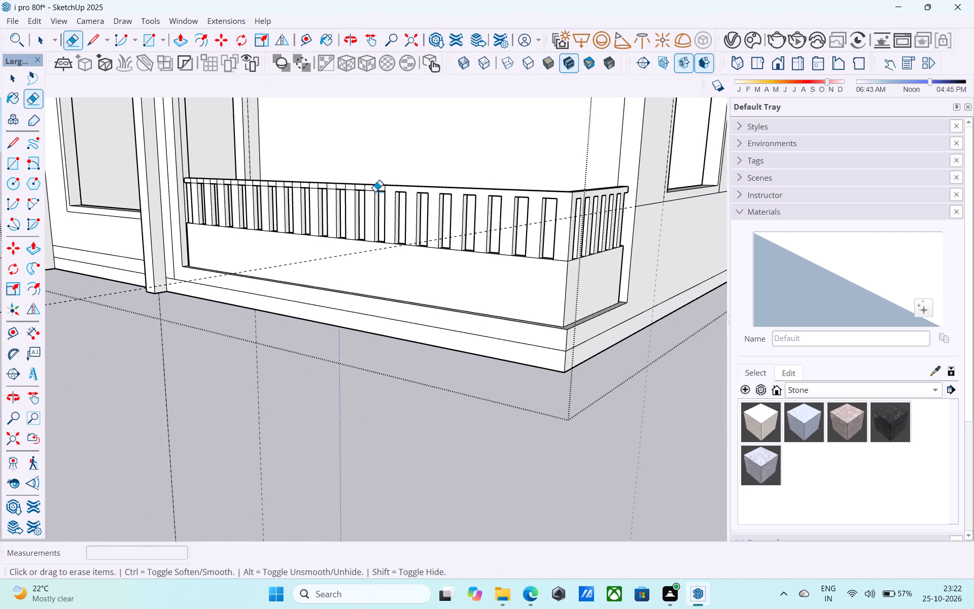
scroll(374, 190, up, 9)
drag(364, 198, 350, 201)
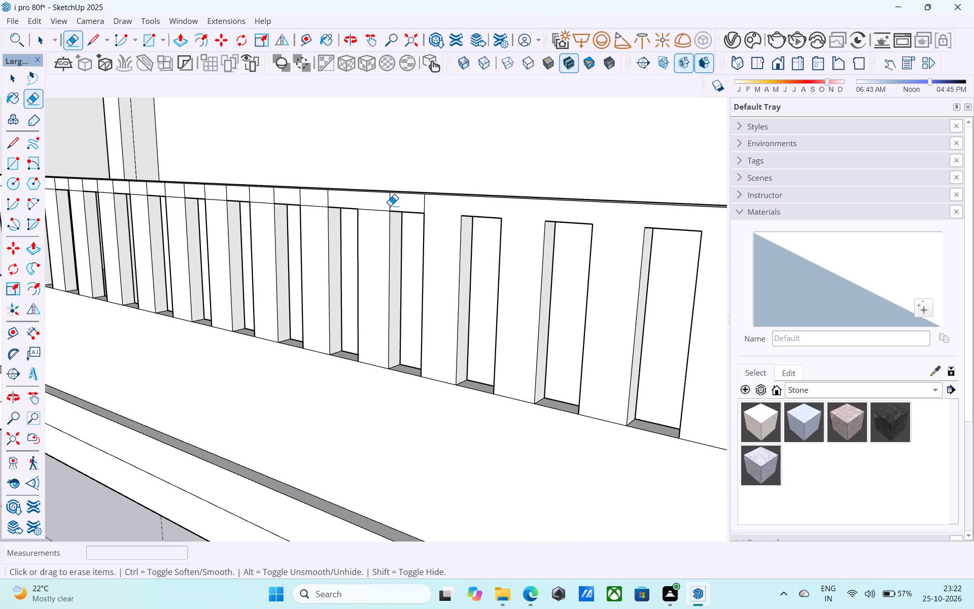
drag(390, 206, 385, 202)
drag(433, 203, 415, 204)
click(330, 197)
drag(323, 200, 318, 211)
drag(301, 202, 294, 199)
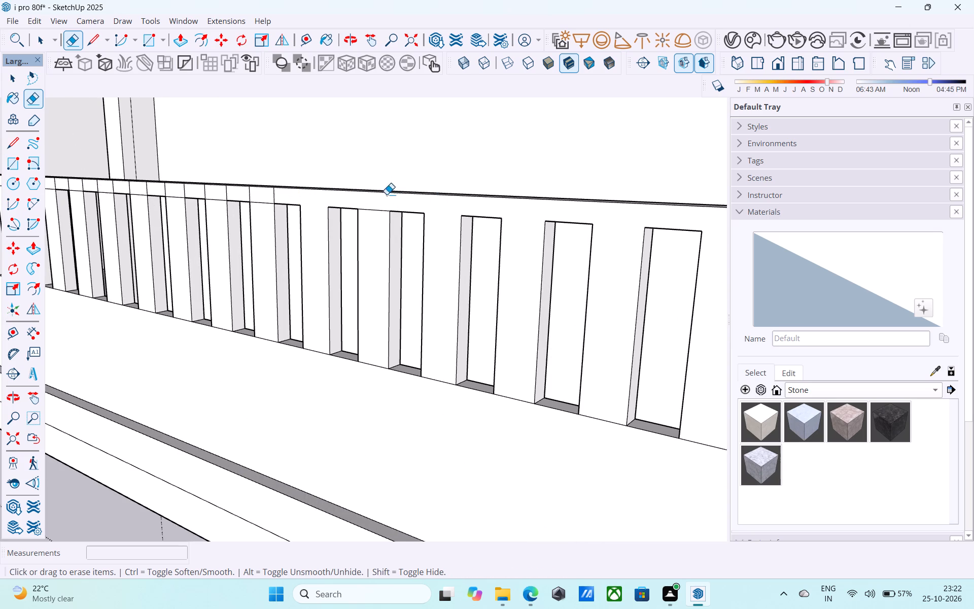
Erase the next divider lines and baluster-top edges along the front parapet's rail, continuing toward the column.
scroll(380, 194, down, 6)
scroll(348, 197, up, 8)
drag(298, 192, 291, 194)
drag(279, 197, 280, 203)
drag(267, 199, 262, 196)
scroll(432, 174, down, 3)
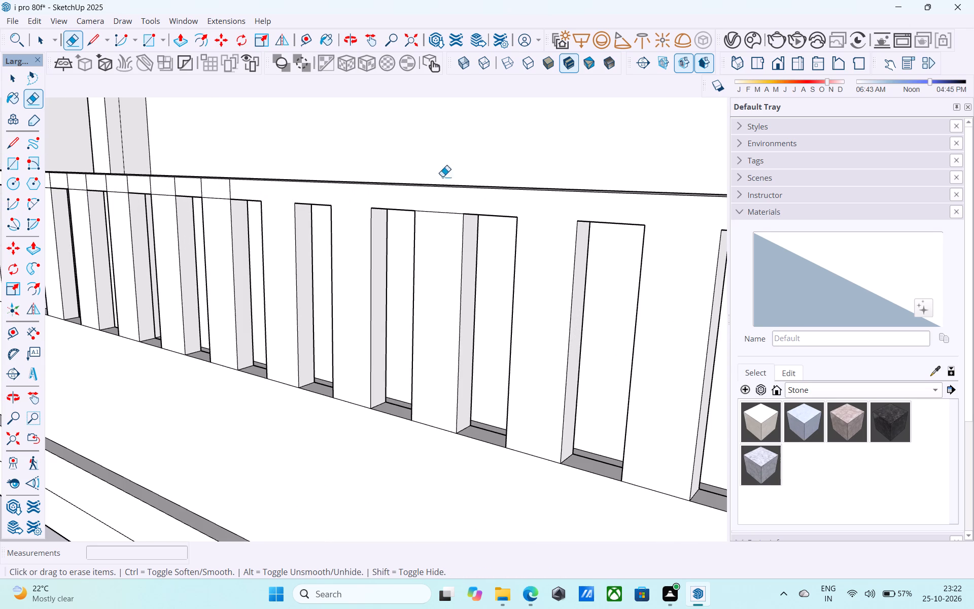
scroll(442, 177, down, 4)
scroll(361, 182, up, 4)
drag(346, 181, 341, 182)
click(341, 187)
drag(331, 183, 327, 183)
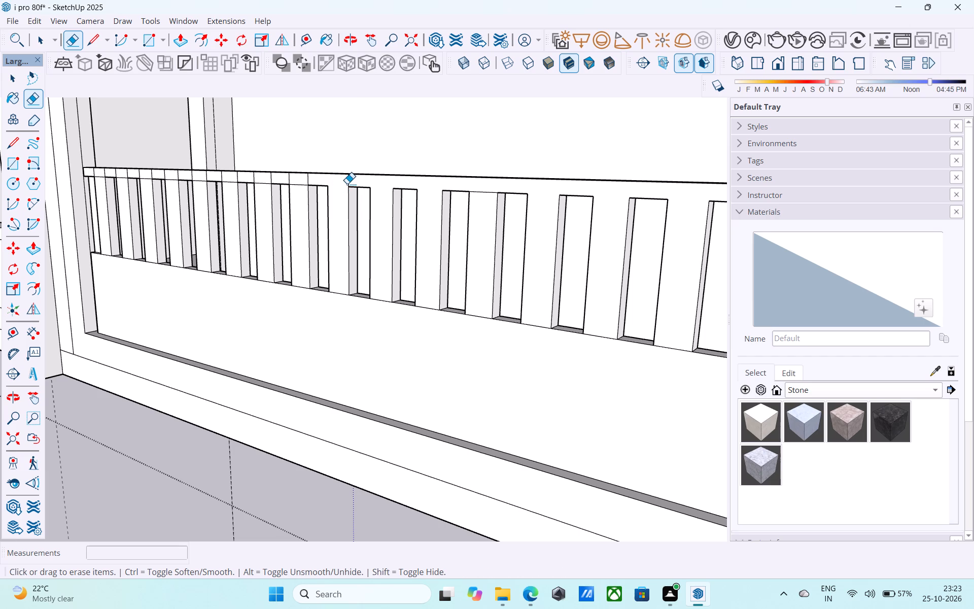
click(347, 183)
Erase the divider lines and baluster-top edges over the following few openings of the front rail.
scroll(328, 184, up, 6)
drag(303, 179, 291, 179)
drag(282, 180, 282, 189)
drag(271, 178, 261, 175)
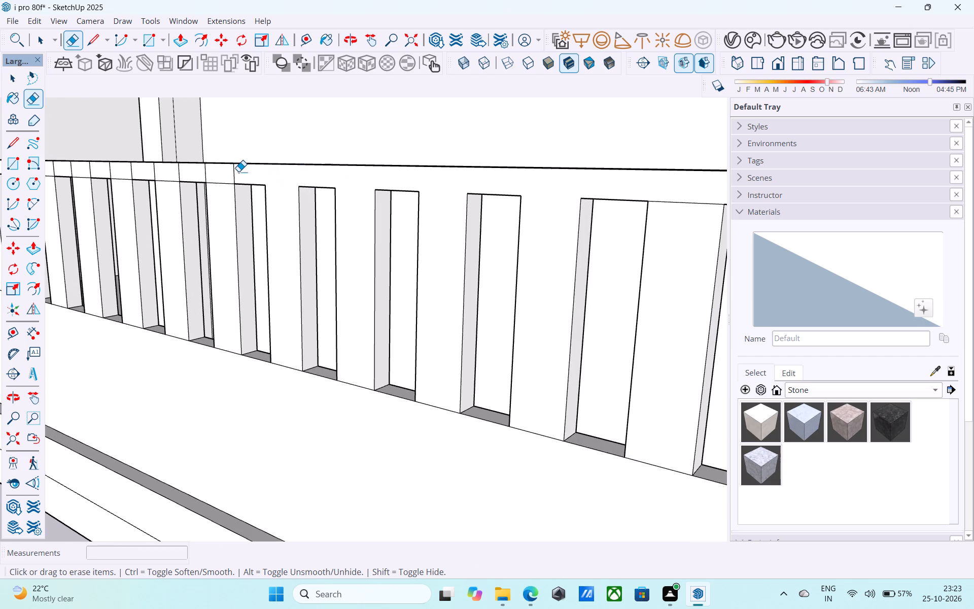
click(239, 172)
drag(221, 176, 218, 185)
click(210, 174)
click(210, 175)
drag(240, 177, 232, 175)
drag(182, 173, 170, 171)
drag(170, 172, 167, 187)
scroll(286, 174, down, 10)
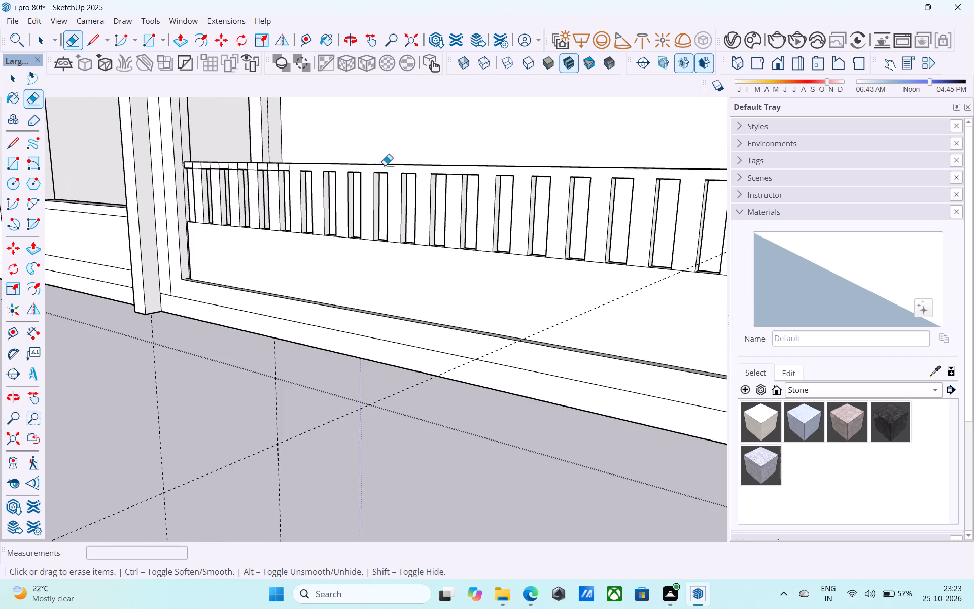
Clear the strip dividers and baluster-top edges from the front rail over the next openings closer to the column.
scroll(224, 166, up, 12)
click(338, 140)
drag(341, 140, 333, 139)
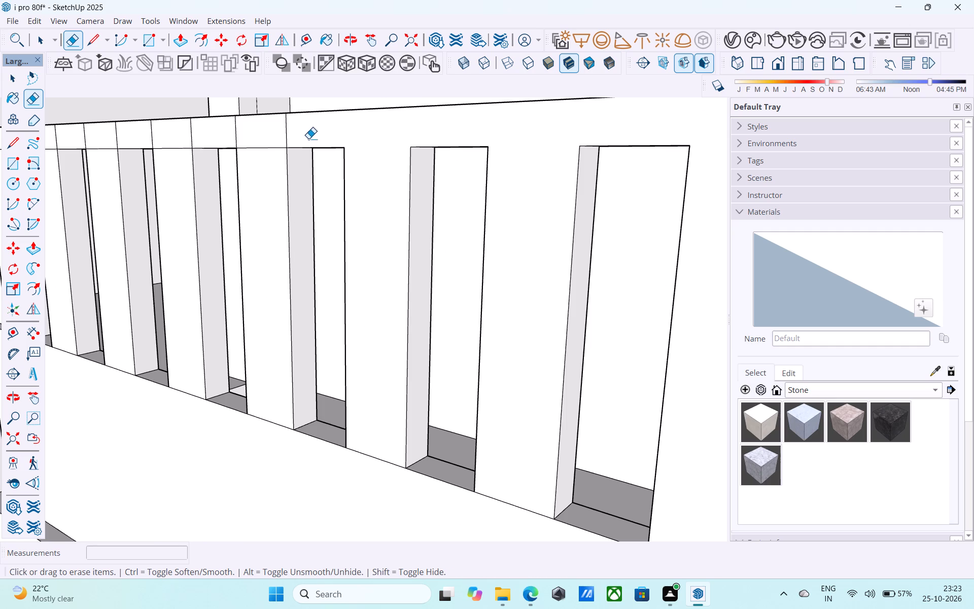
drag(295, 137, 286, 138)
drag(270, 140, 266, 159)
drag(241, 138, 214, 136)
drag(197, 137, 186, 136)
drag(182, 138, 180, 143)
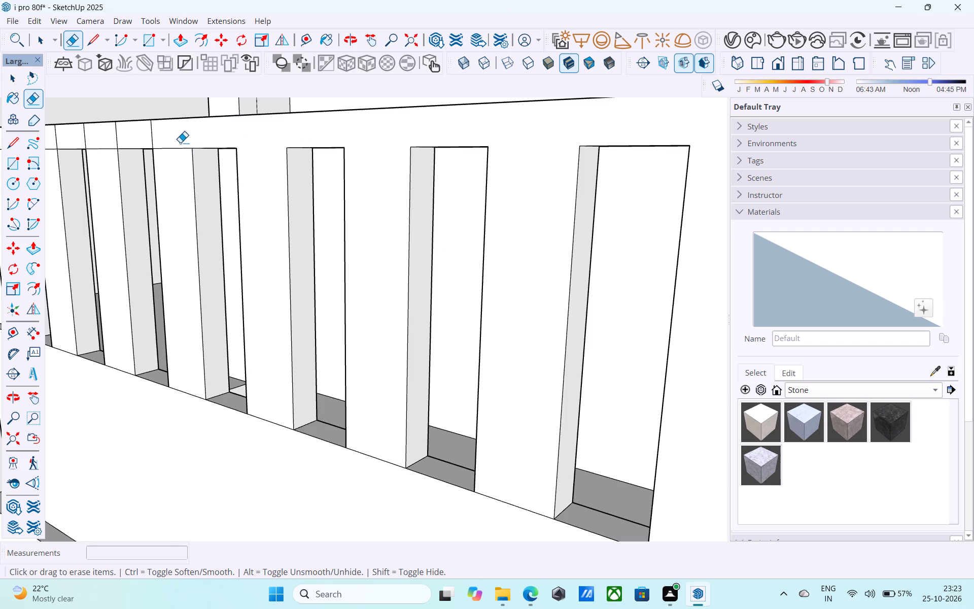
drag(180, 143, 183, 154)
drag(170, 141, 147, 141)
drag(128, 135, 97, 136)
drag(105, 144, 109, 159)
scroll(242, 176, down, 8)
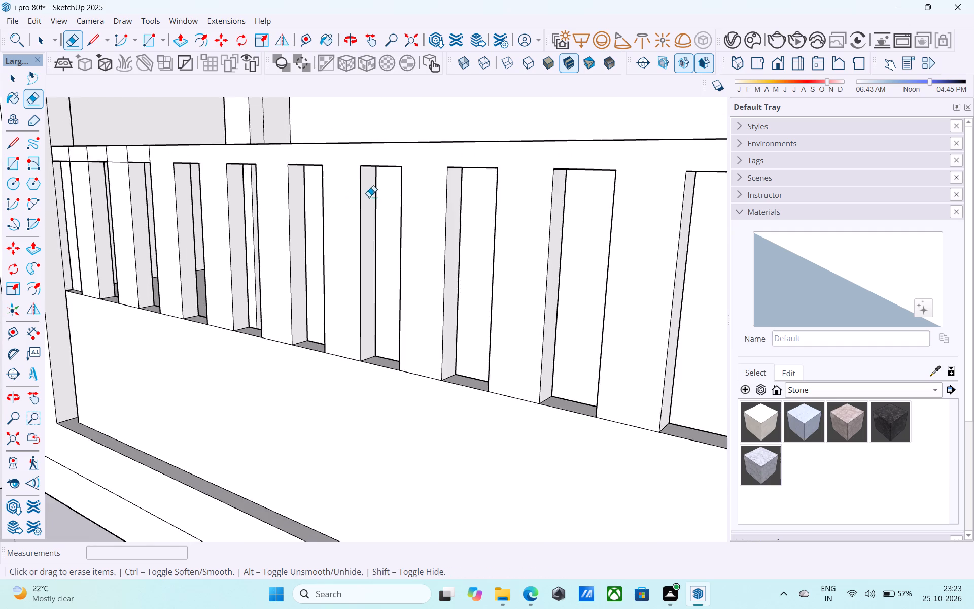
Erase the last divider lines and baluster-top edges at the column end of the front parapet's rail.
scroll(369, 197, down, 2)
scroll(217, 174, up, 6)
drag(223, 166, 218, 166)
scroll(203, 167, up, 3)
click(184, 165)
drag(171, 171, 172, 177)
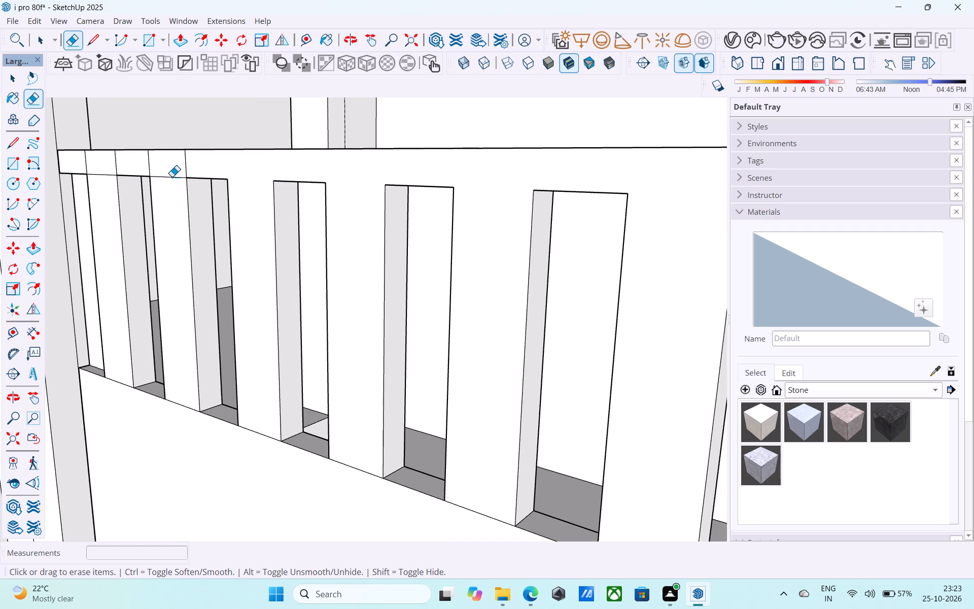
drag(172, 177, 171, 177)
drag(182, 170, 207, 172)
drag(158, 164, 151, 164)
drag(128, 166, 121, 166)
click(116, 167)
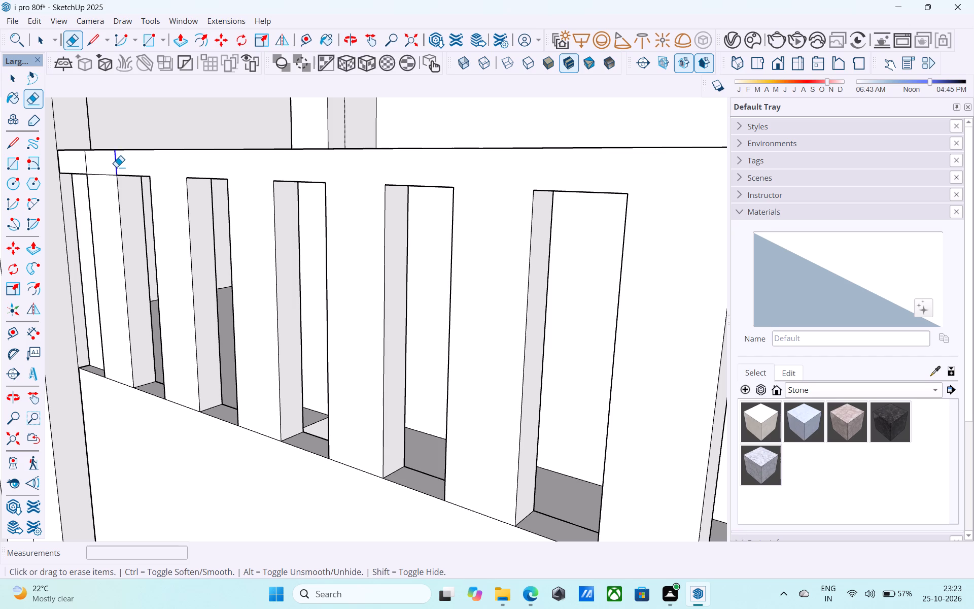
drag(113, 167, 108, 175)
drag(80, 166, 82, 166)
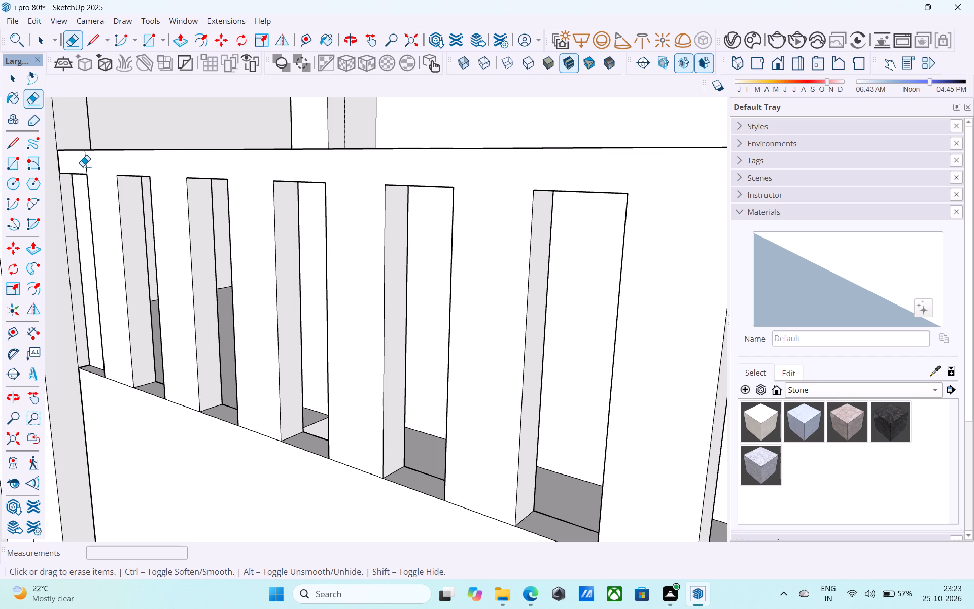
drag(82, 166, 85, 166)
Save the model.
scroll(93, 165, down, 10)
scroll(106, 166, down, 11)
key(space)
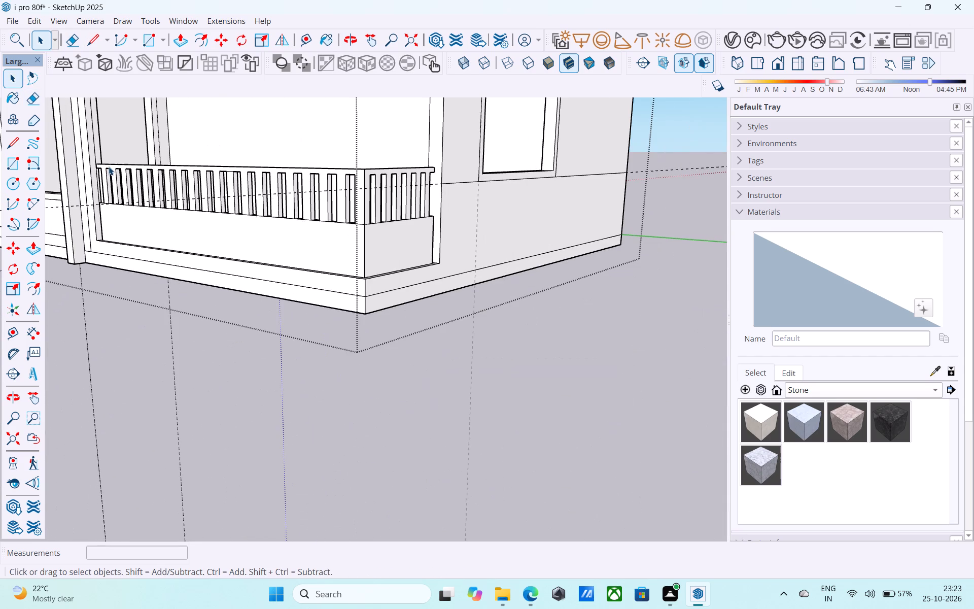
key(ctrl+s)
Examine the whole tower and its slatted balcony balustrades on every floor.
scroll(153, 165, down, 13)
middle_drag(242, 197, 261, 278)
scroll(280, 272, down, 6)
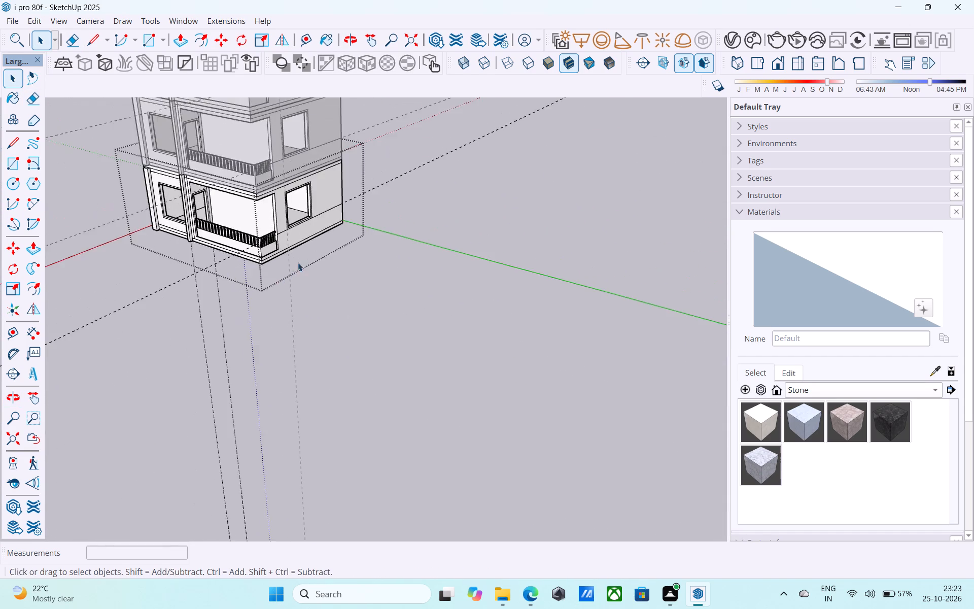
scroll(298, 262, down, 9)
middle_drag(284, 272, 297, 235)
scroll(304, 232, down, 6)
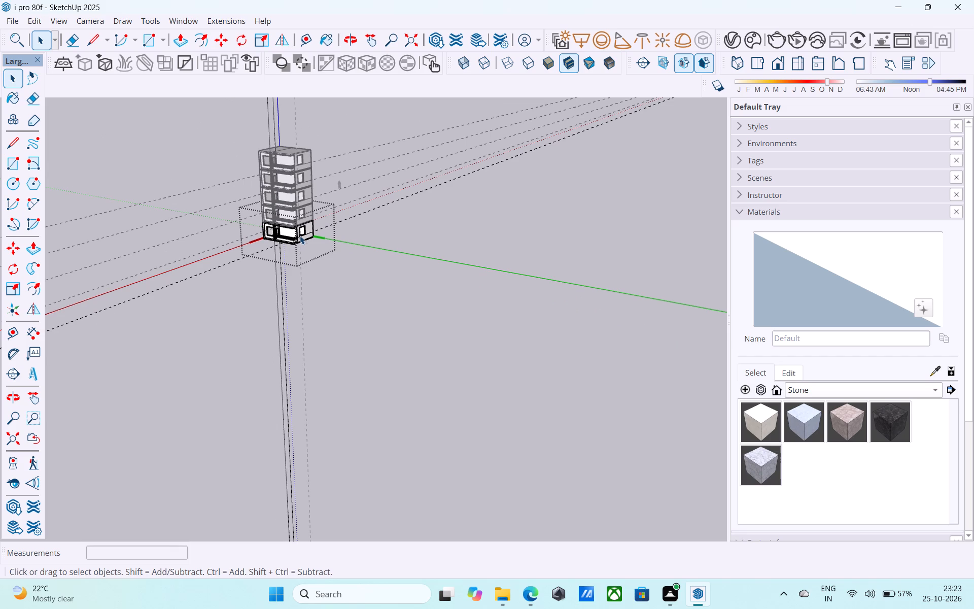
middle_drag(300, 233, 328, 257)
scroll(328, 258, up, 9)
middle_drag(308, 266, 309, 280)
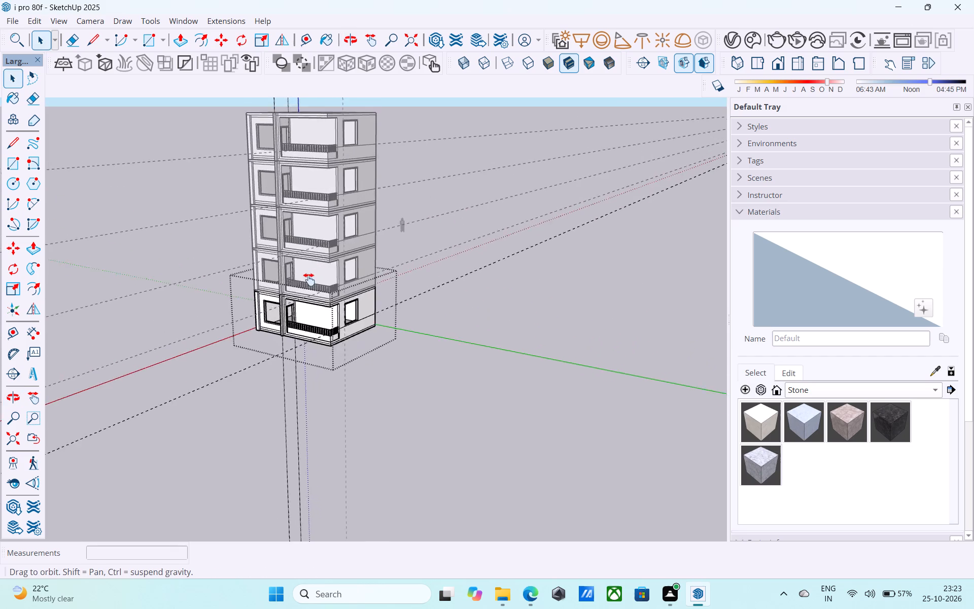
middle_drag(309, 280, 368, 284)
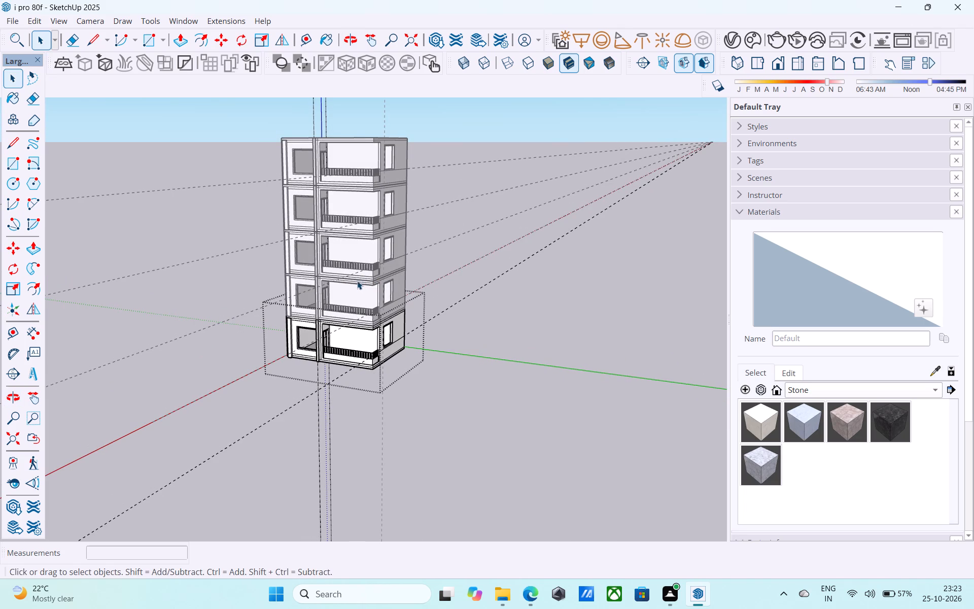
middle_drag(351, 251, 371, 276)
scroll(334, 225, up, 12)
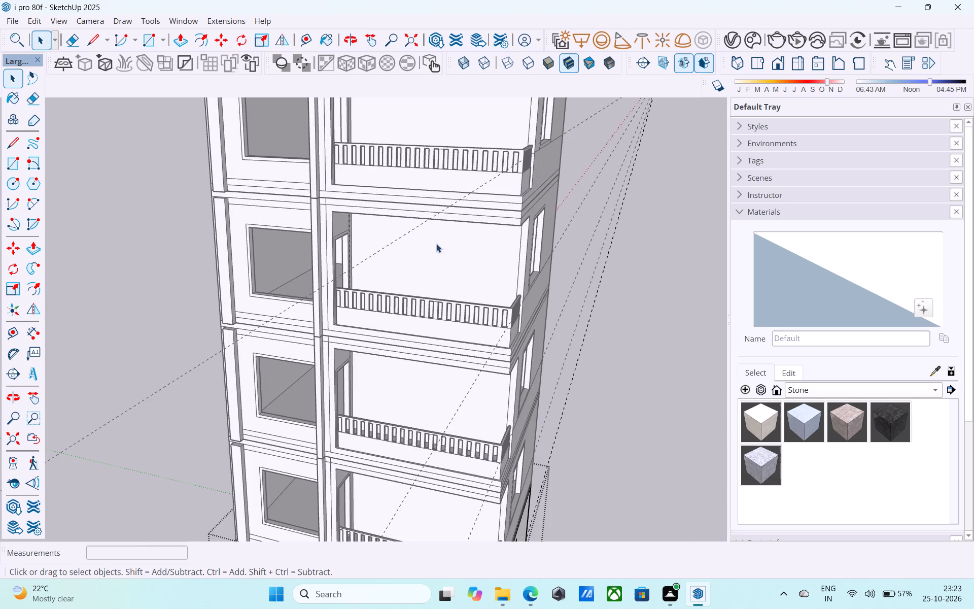
scroll(482, 313, down, 12)
scroll(424, 433, up, 11)
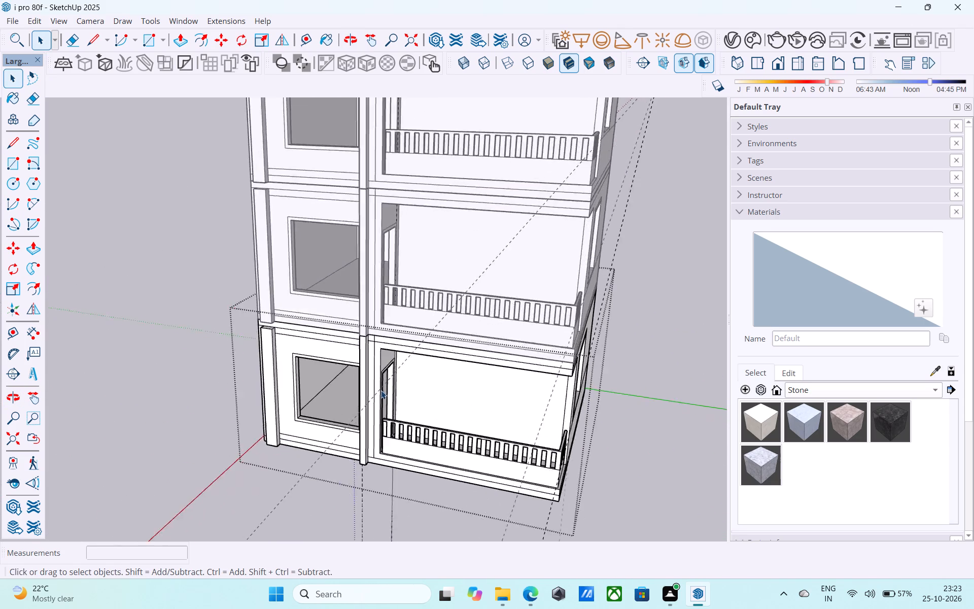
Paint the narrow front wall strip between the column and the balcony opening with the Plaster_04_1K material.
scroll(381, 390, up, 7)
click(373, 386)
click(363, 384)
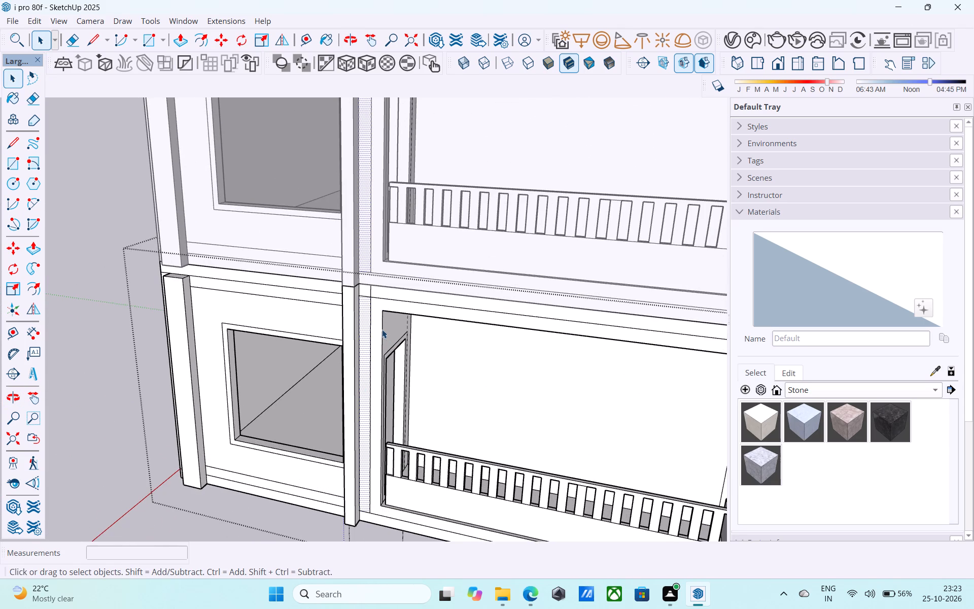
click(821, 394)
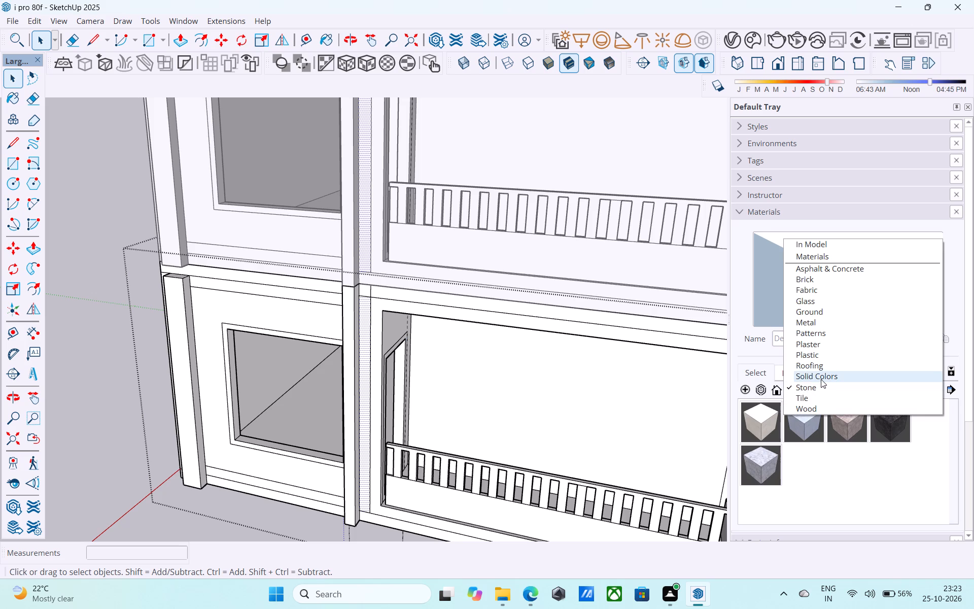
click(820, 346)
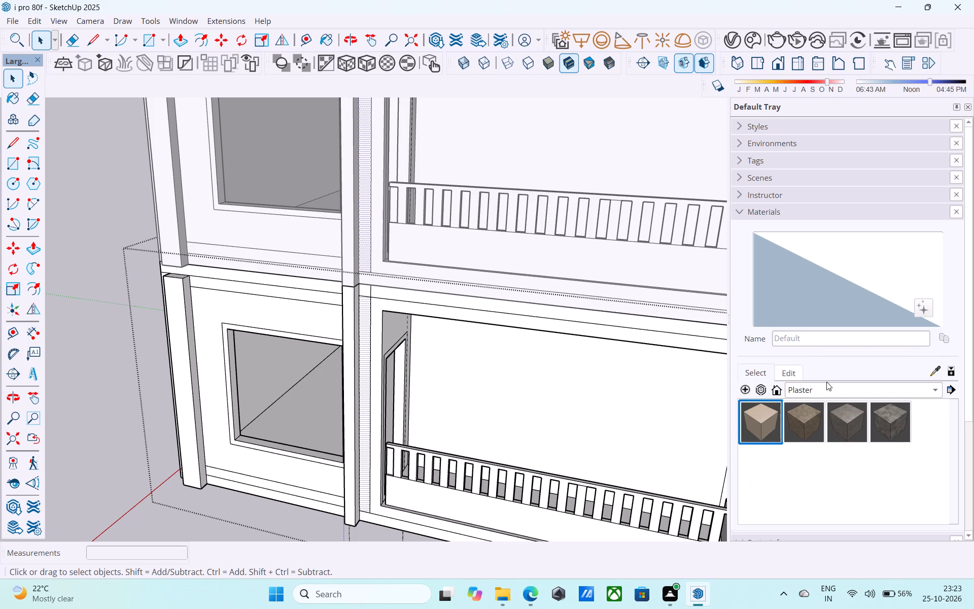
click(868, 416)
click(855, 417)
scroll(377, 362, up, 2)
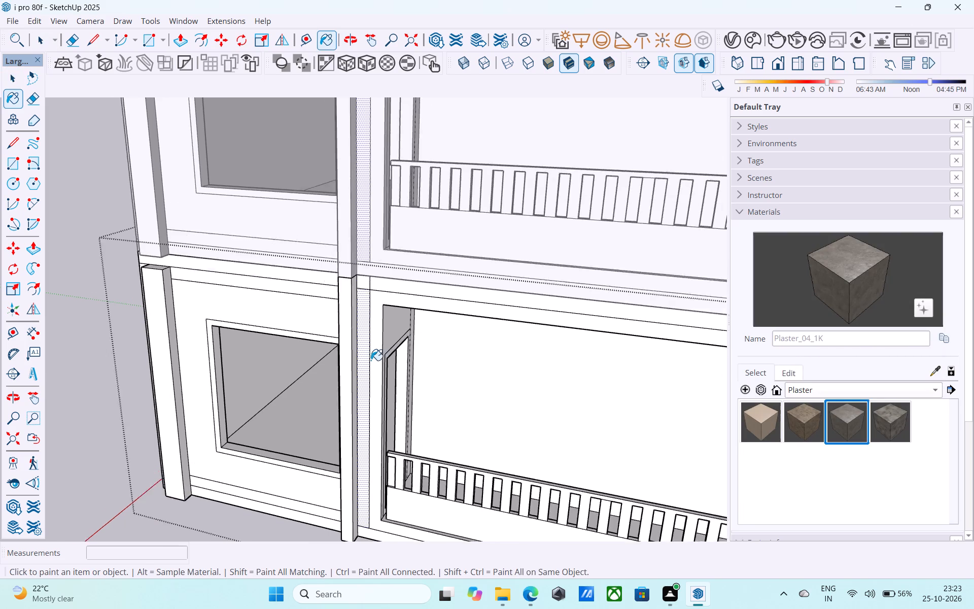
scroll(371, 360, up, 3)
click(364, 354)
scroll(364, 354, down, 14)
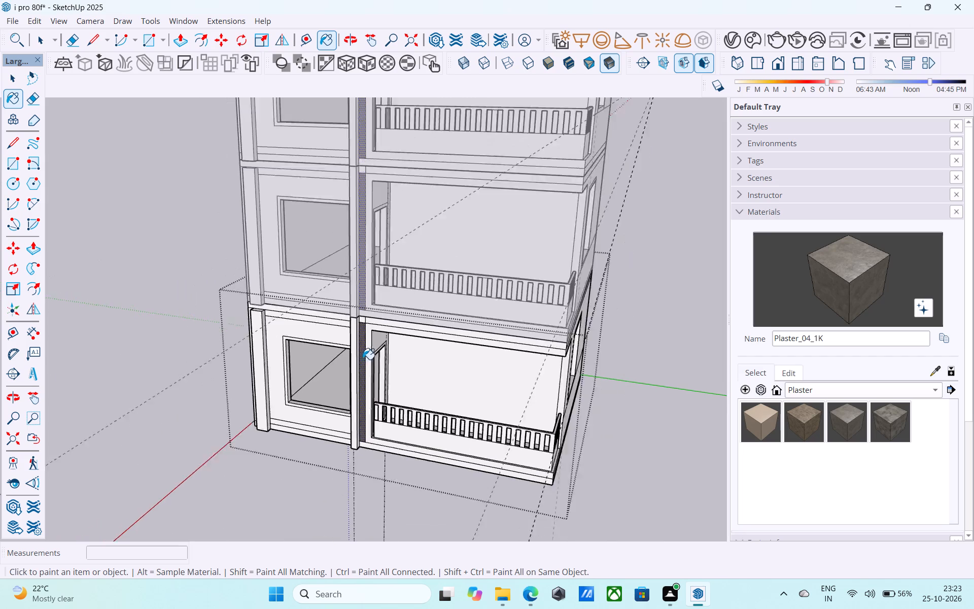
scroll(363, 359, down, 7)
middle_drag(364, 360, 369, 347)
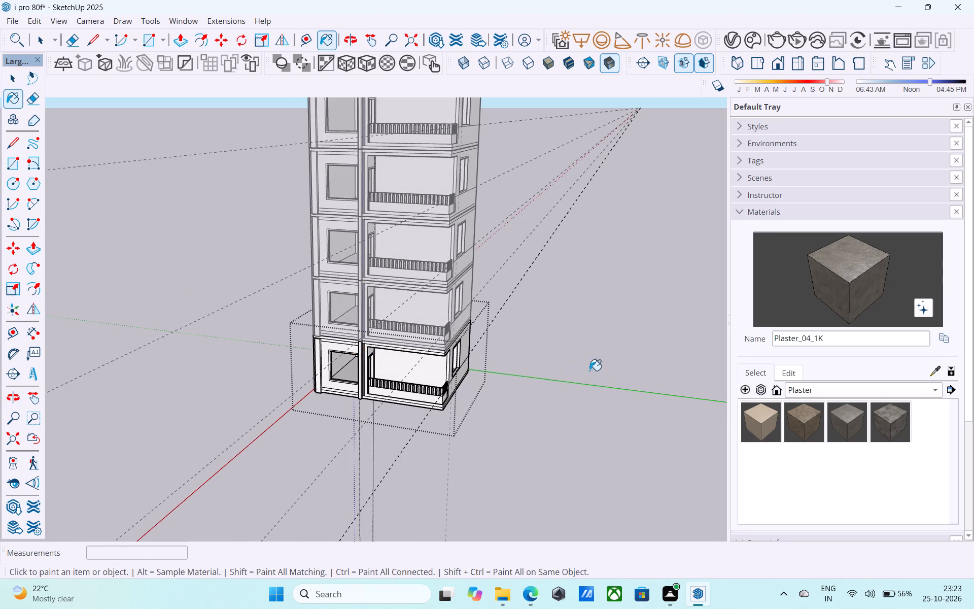
Paint the narrow front strip beside the column with the solid colour M04_Stone_Frost.
click(813, 392)
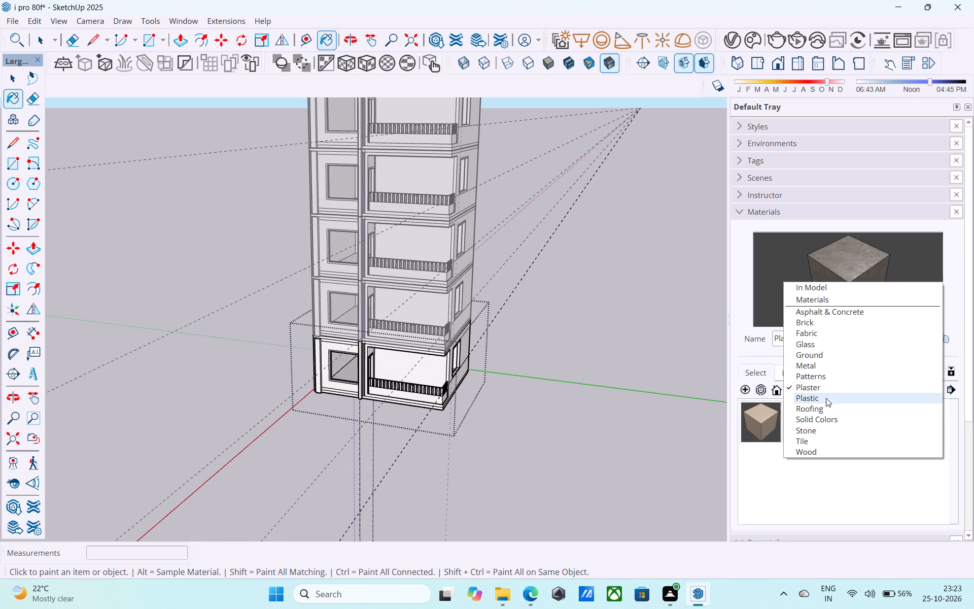
drag(832, 413, 836, 421)
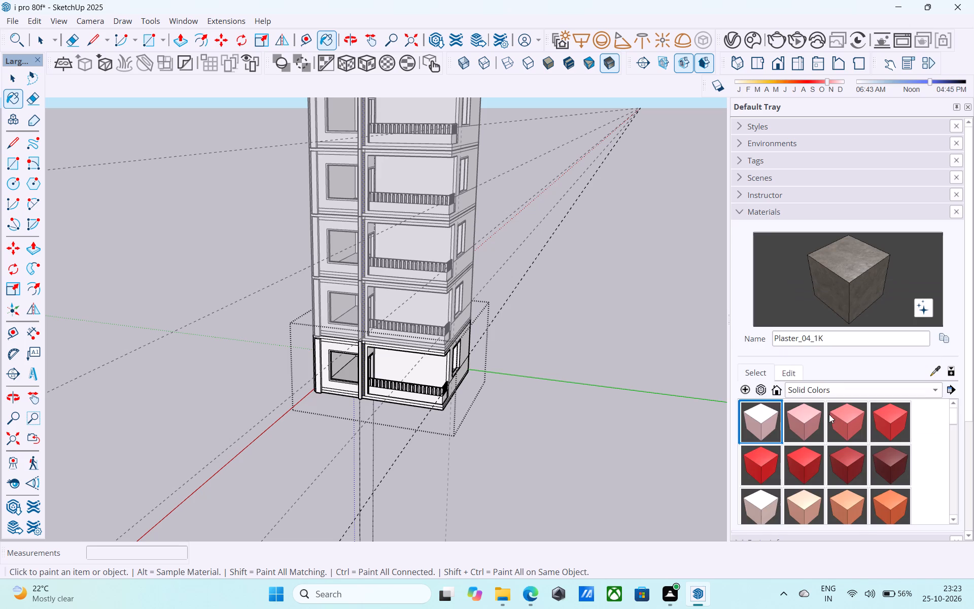
scroll(805, 447, down, 6)
middle_click(805, 447)
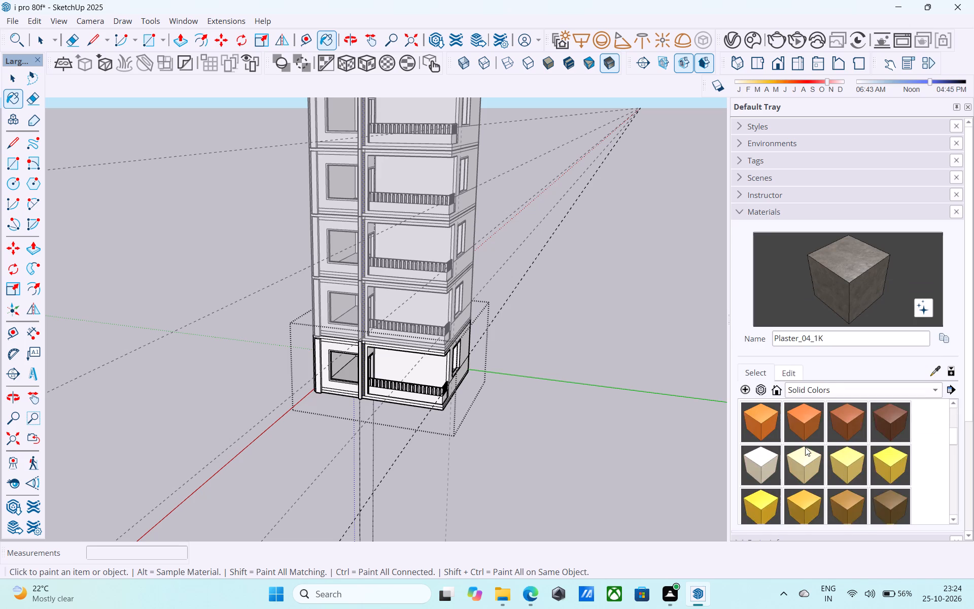
scroll(805, 448, down, 15)
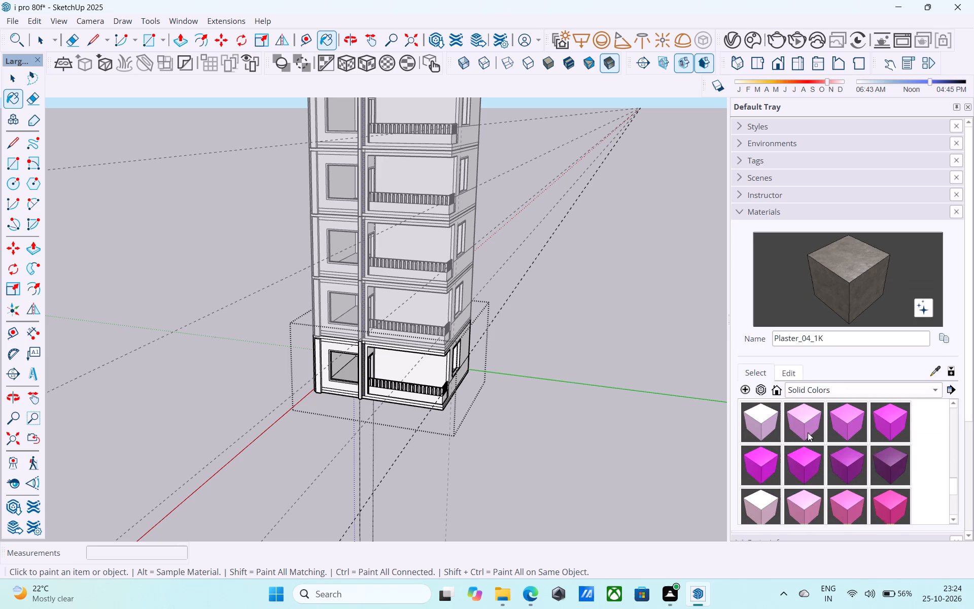
scroll(805, 435, down, 5)
click(811, 427)
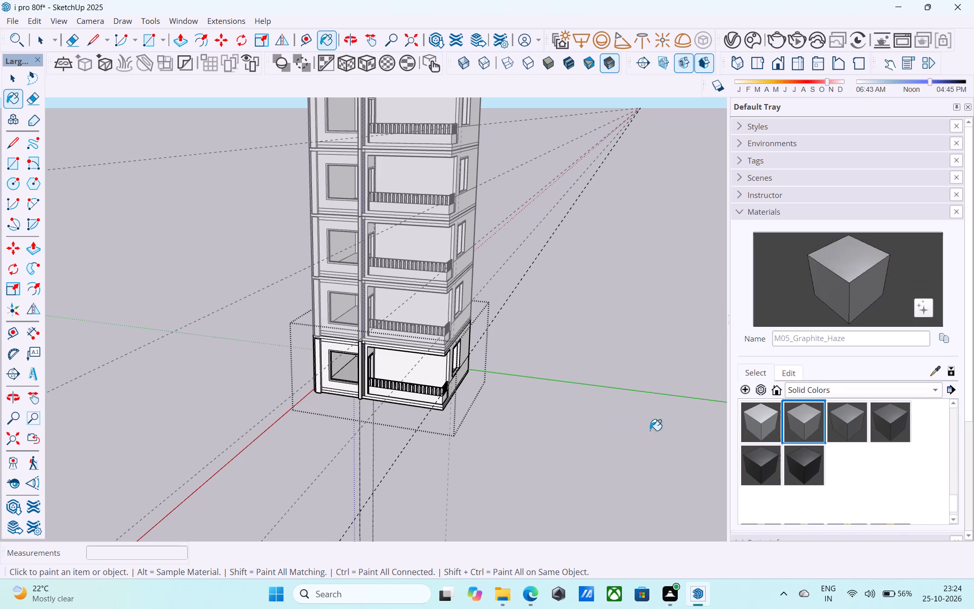
click(772, 426)
scroll(381, 358, up, 10)
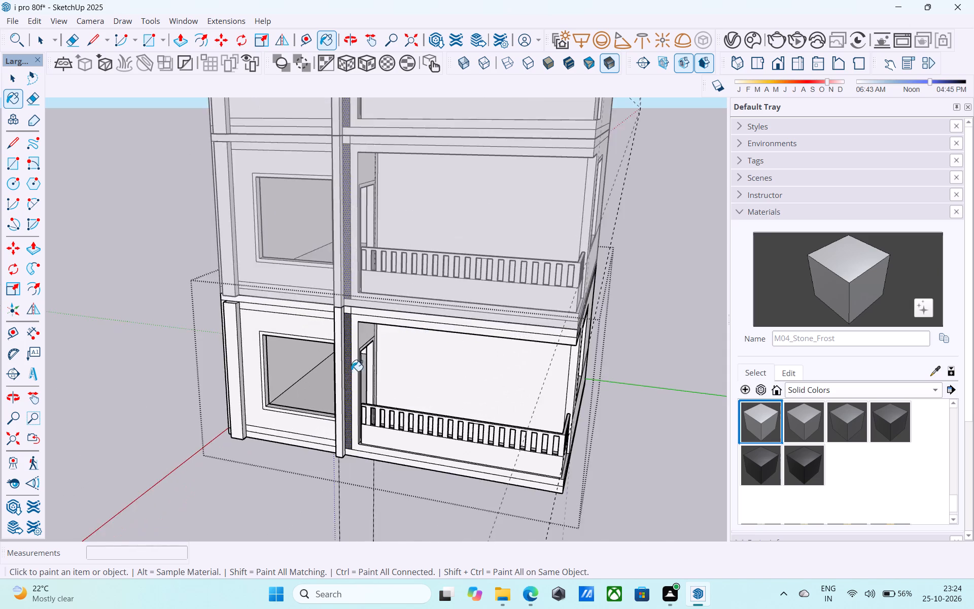
scroll(351, 371, up, 5)
click(349, 372)
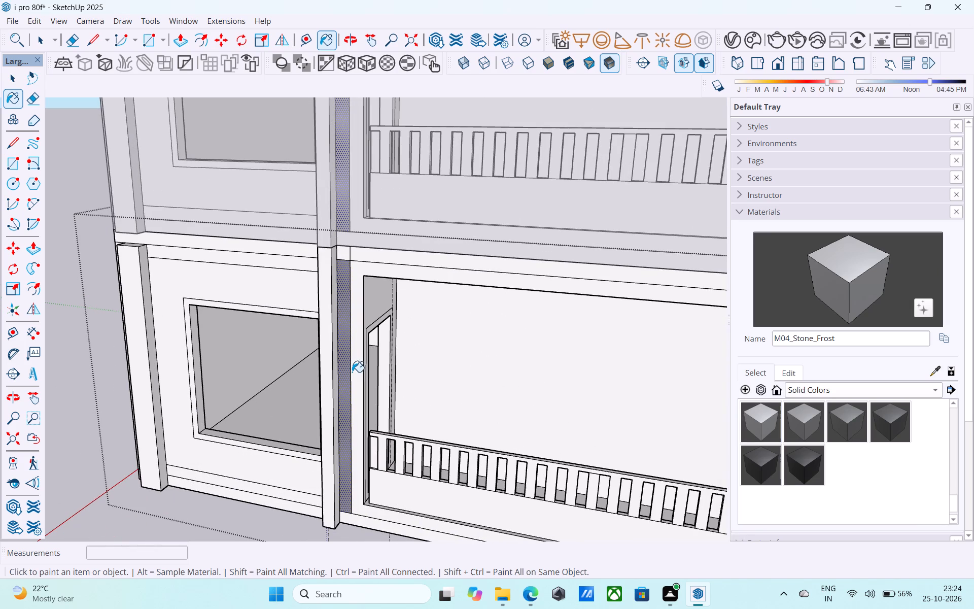
Paint the faces of the vertical strip at the window-side front corner with M04_Stone_Frost.
scroll(352, 372, down, 9)
middle_drag(352, 372, 432, 354)
click(273, 364)
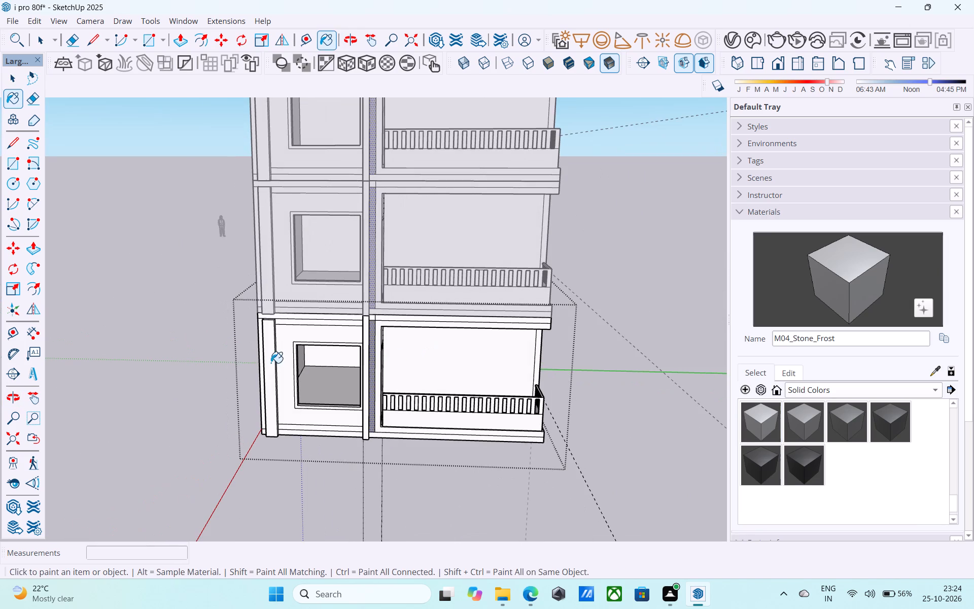
scroll(253, 362, up, 14)
middle_drag(264, 362, 285, 366)
click(288, 363)
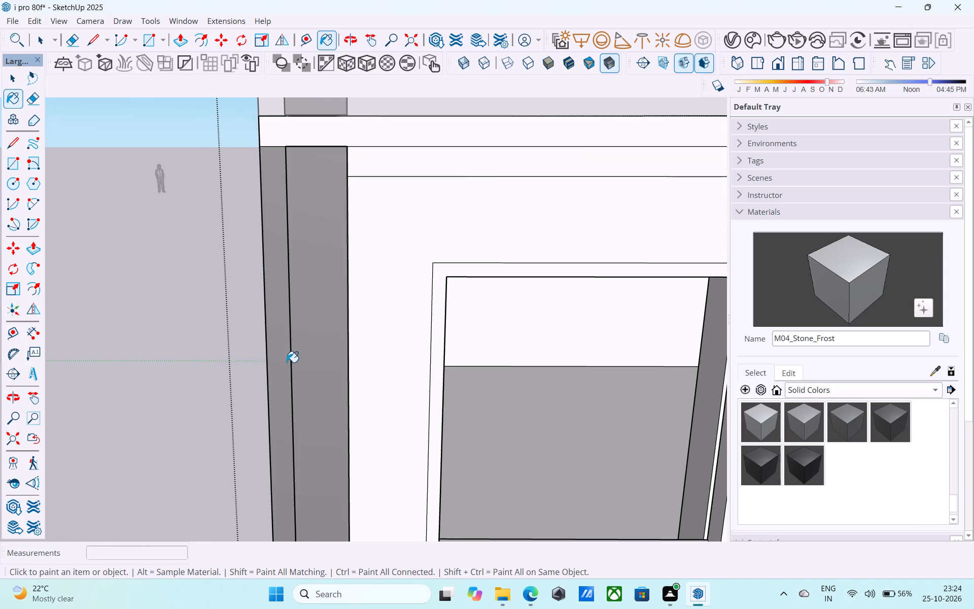
Check the painted vertical strips across all floors from the front and the balcony corner.
scroll(285, 362, down, 10)
scroll(402, 353, down, 3)
middle_drag(399, 355, 325, 340)
middle_drag(331, 347, 322, 359)
scroll(317, 361, down, 10)
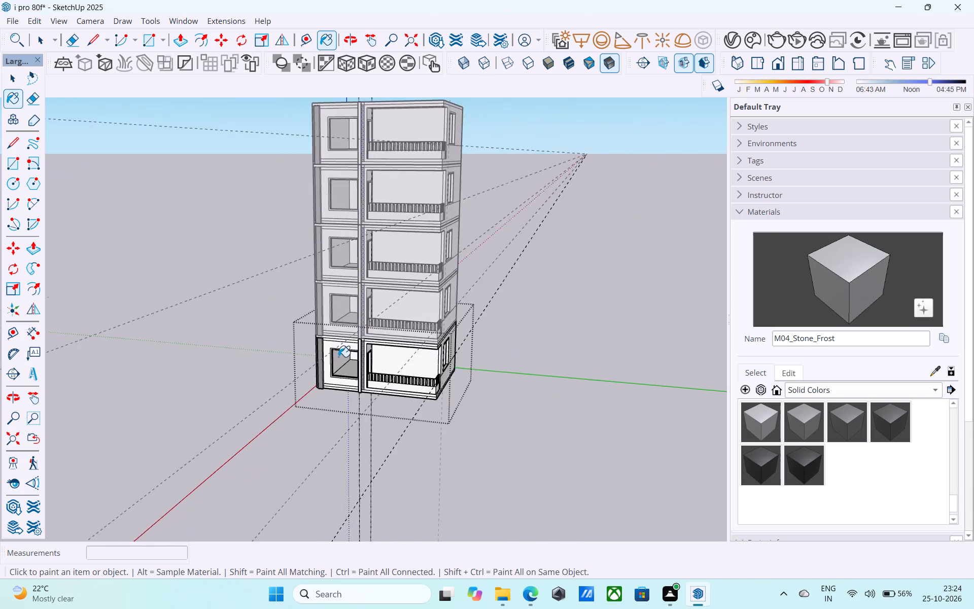
middle_drag(337, 357, 289, 363)
middle_drag(340, 361, 286, 363)
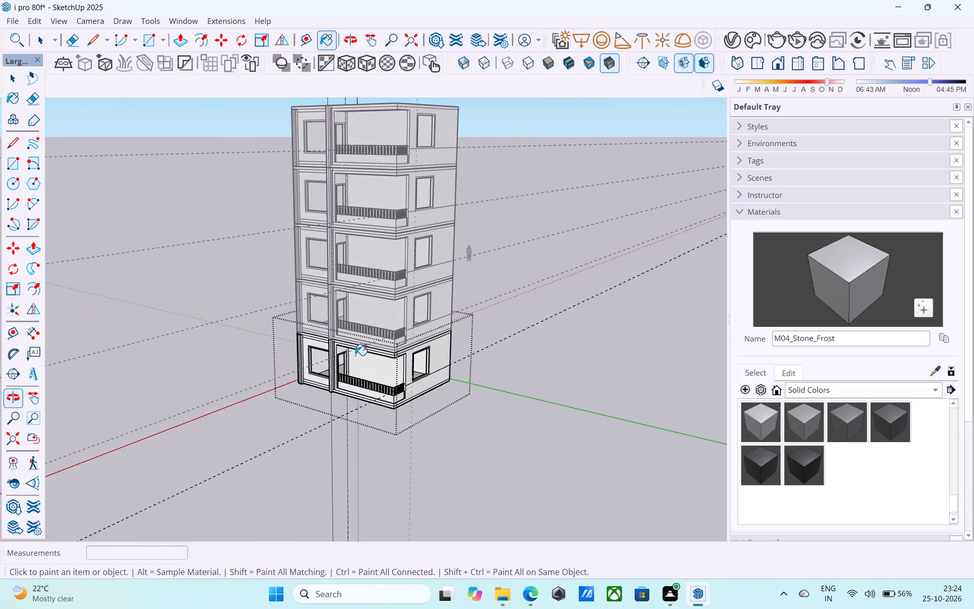
Paint the short strip segment beside the column at the floor joint with M04_Stone_Frost.
middle_drag(365, 357, 355, 357)
middle_drag(344, 357, 361, 349)
middle_click(361, 349)
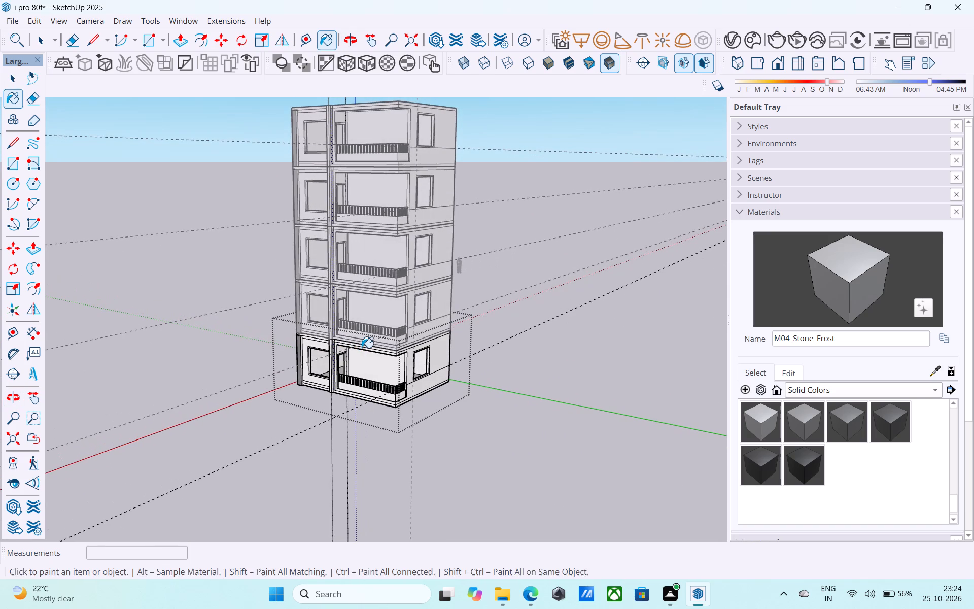
scroll(362, 348, down, 8)
middle_drag(362, 348, 401, 328)
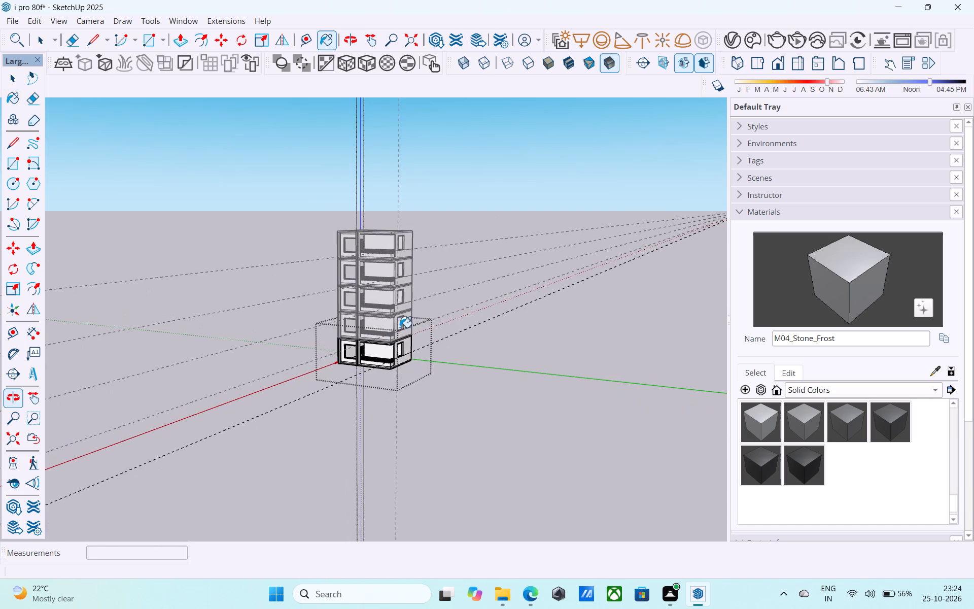
scroll(352, 221, up, 16)
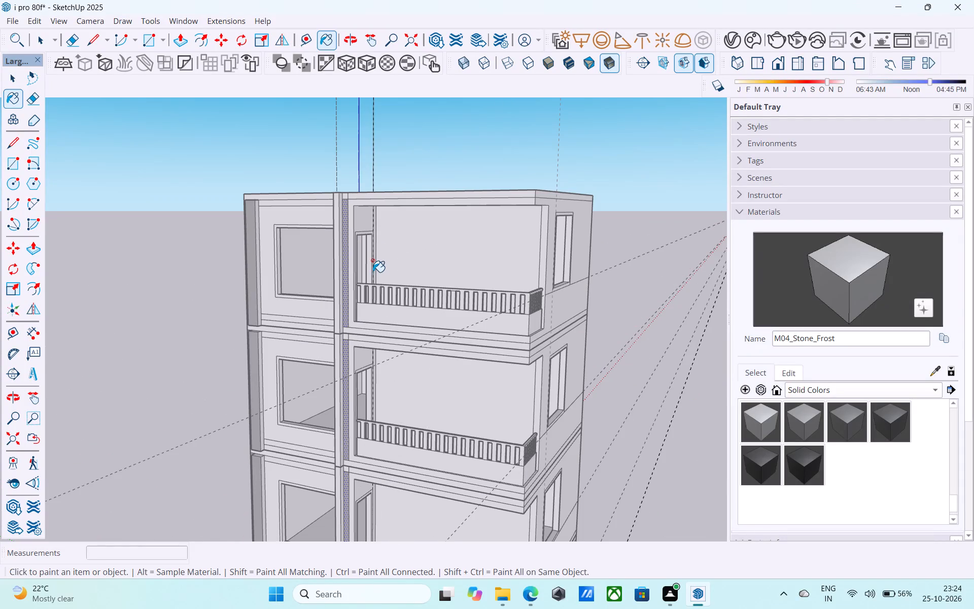
middle_drag(368, 289, 465, 227)
scroll(465, 227, up, 1)
scroll(454, 234, down, 12)
middle_drag(443, 242, 434, 244)
middle_click(434, 244)
scroll(437, 365, up, 12)
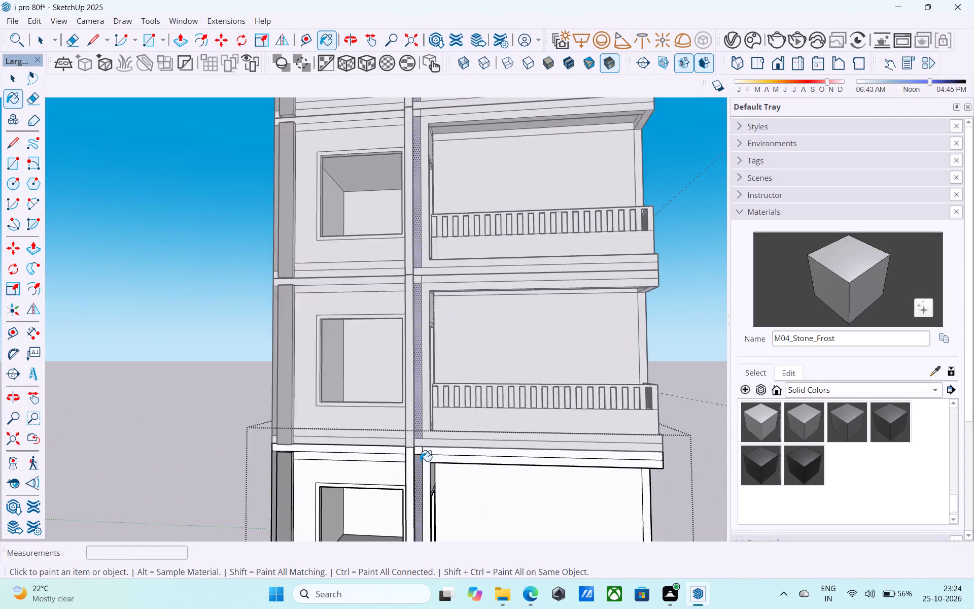
scroll(420, 461, up, 9)
click(419, 444)
scroll(419, 442, down, 10)
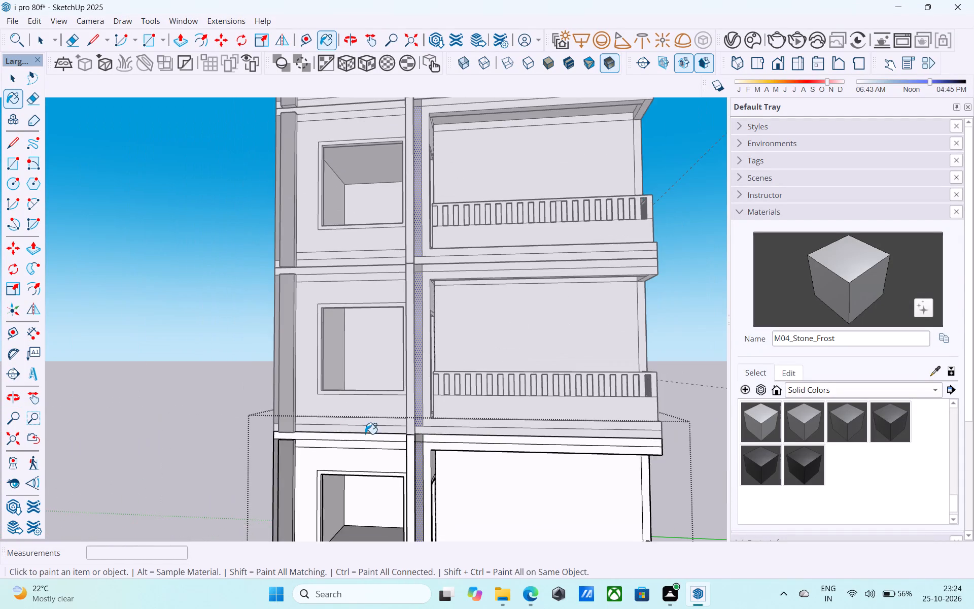
Paint the thin horizontal band above the ground-floor front window with M04_Stone_Frost.
middle_drag(310, 446, 405, 421)
scroll(346, 425, up, 5)
click(346, 425)
scroll(346, 425, down, 6)
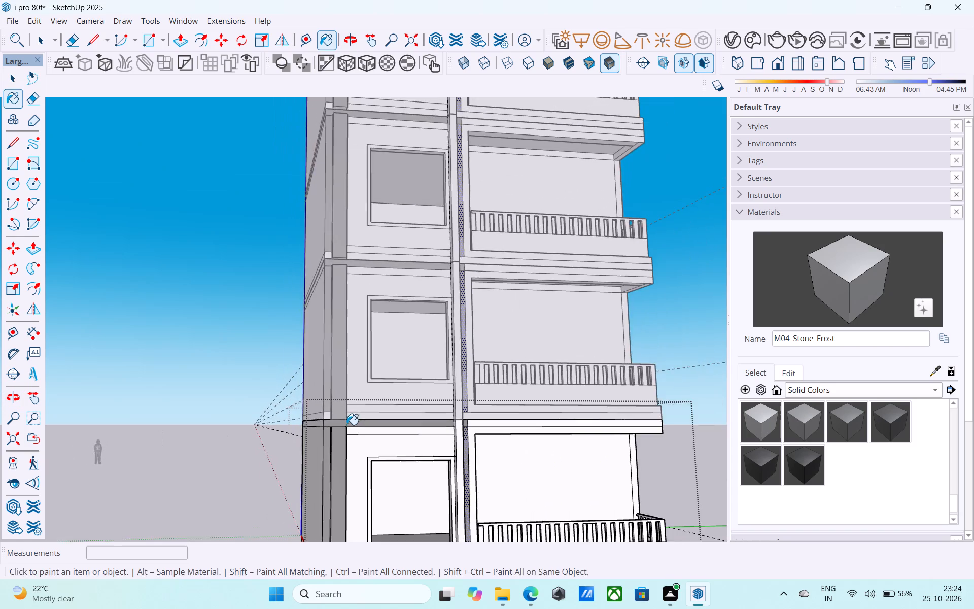
Erase the dashed guide lines fanning across the ground beside the building.
scroll(346, 424, down, 12)
middle_click(346, 424)
middle_drag(346, 424, 371, 424)
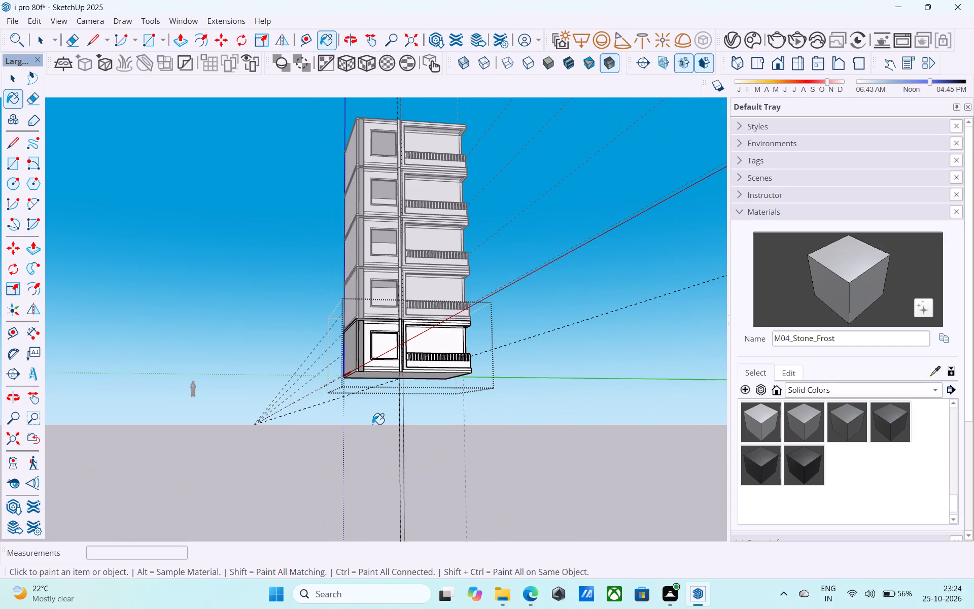
middle_drag(395, 368, 381, 426)
middle_drag(402, 404, 389, 453)
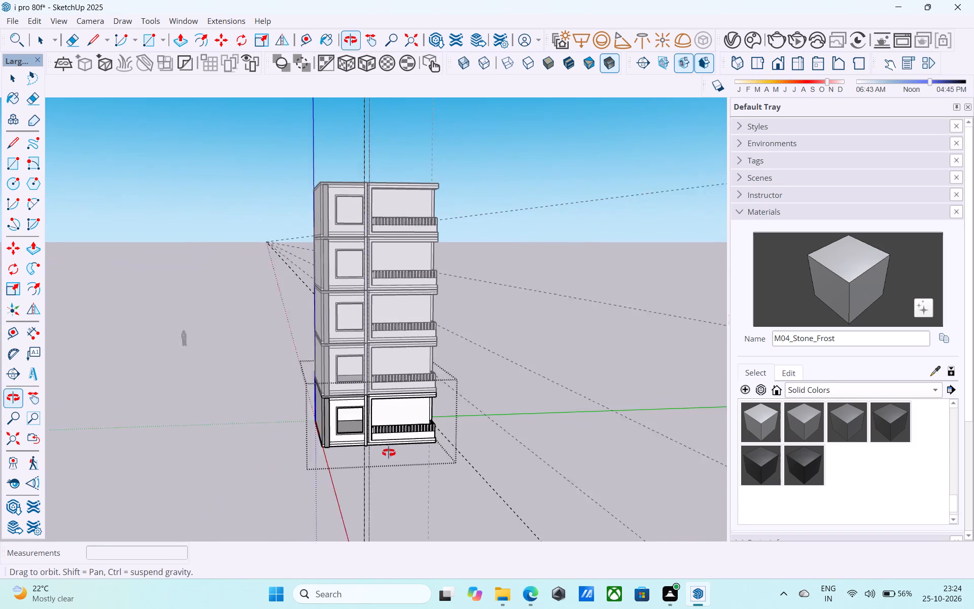
middle_drag(389, 453, 403, 453)
key(e)
drag(471, 465, 512, 455)
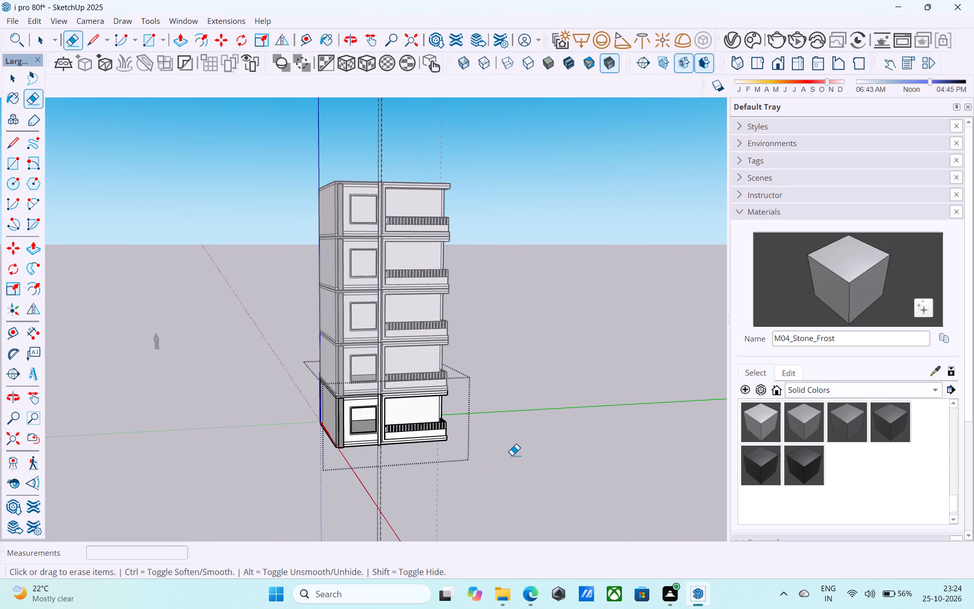
key(space)
Paint the front and side faces of the balcony parapet below the railing with M04_Stone_Frost.
middle_drag(495, 448, 363, 437)
shift+middle_drag(359, 430, 371, 477)
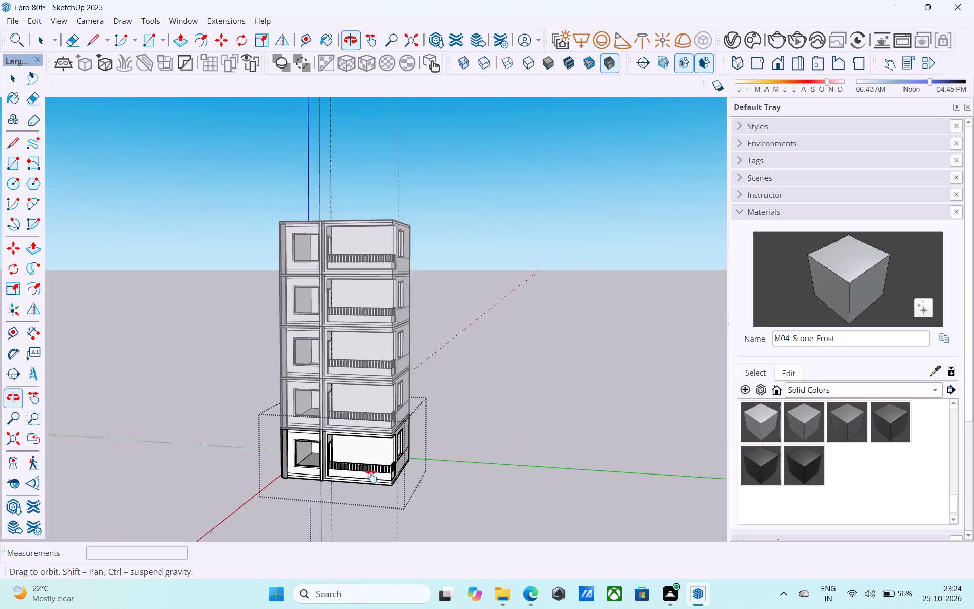
shift+middle_drag(371, 477, 332, 473)
shift+middle_drag(348, 425, 363, 421)
scroll(375, 397, up, 4)
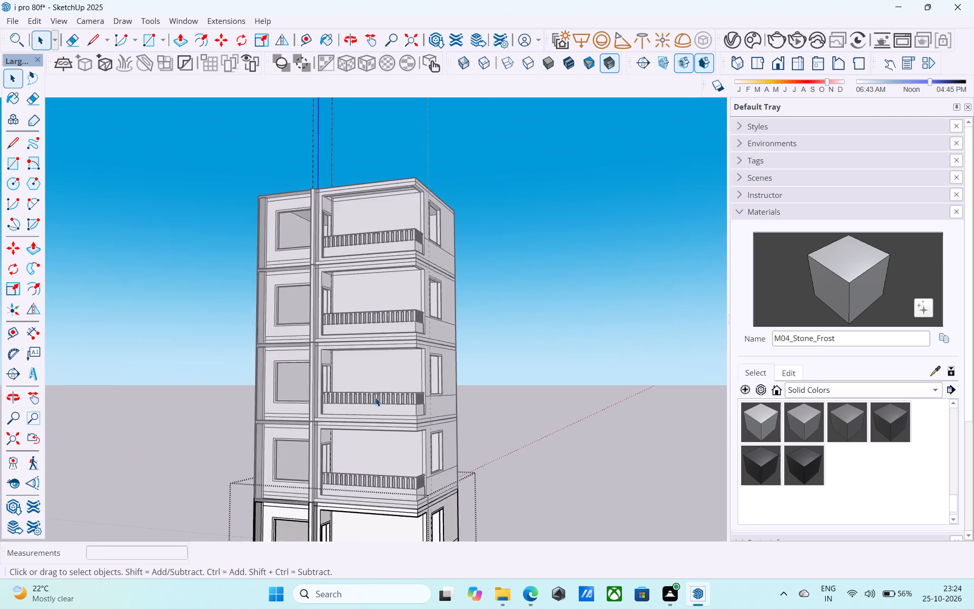
scroll(375, 401, down, 2)
shift+middle_drag(374, 405, 371, 388)
scroll(374, 398, up, 1)
scroll(381, 397, down, 5)
scroll(371, 472, up, 5)
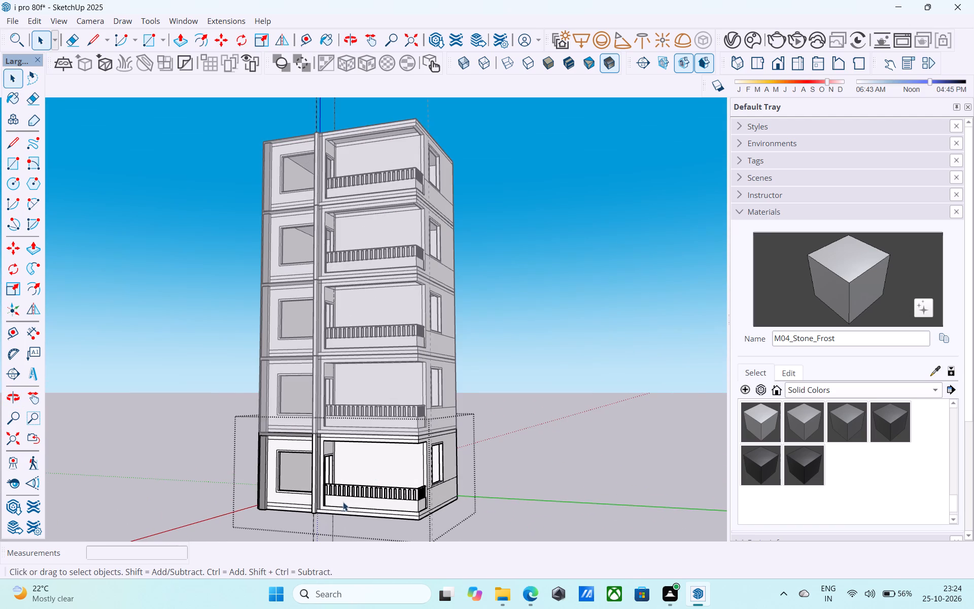
click(343, 504)
scroll(357, 506, up, 3)
click(878, 293)
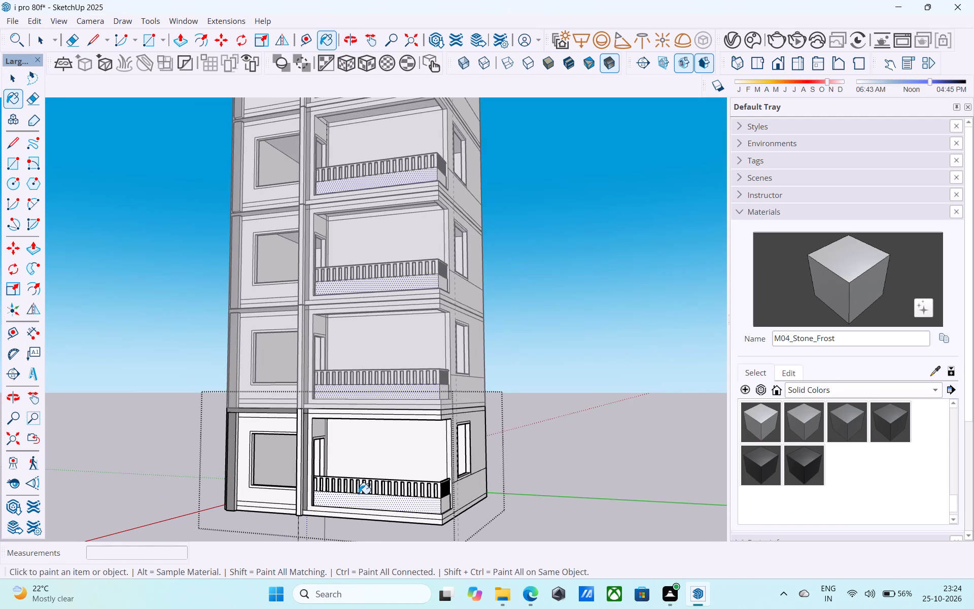
scroll(347, 506, up, 8)
click(354, 503)
scroll(356, 498, down, 3)
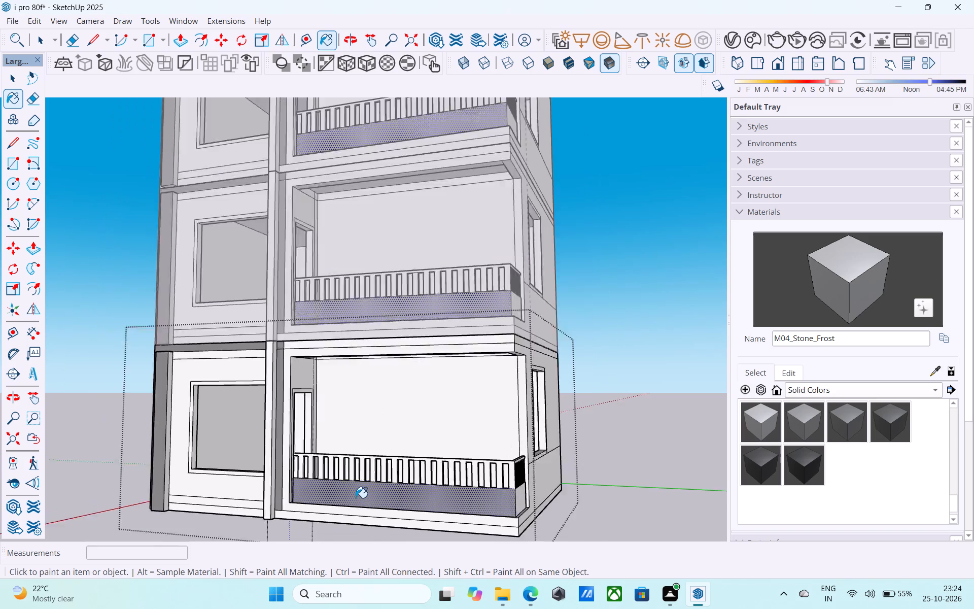
scroll(356, 498, down, 9)
middle_drag(351, 489, 218, 486)
scroll(319, 510, up, 6)
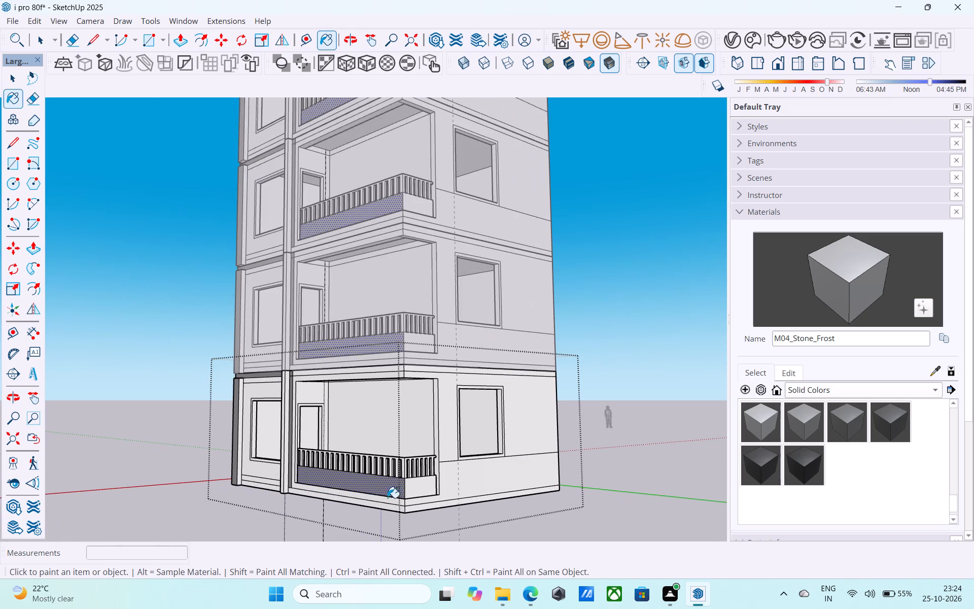
click(413, 493)
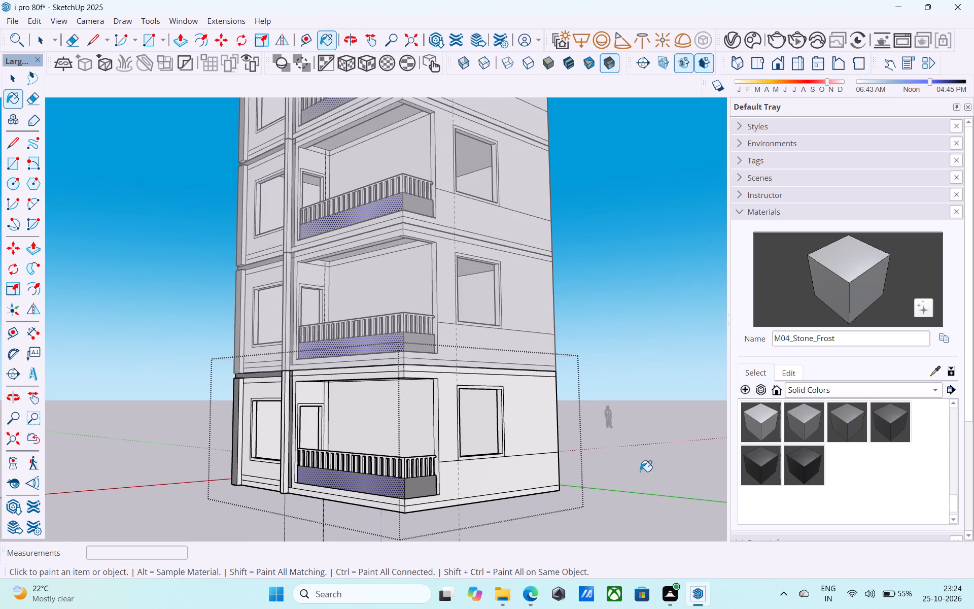
Paint the balcony railing and its slats on both sides with M08_Obsidian_Black, including the missed slat, and exit the floor component.
click(783, 464)
scroll(402, 480, up, 7)
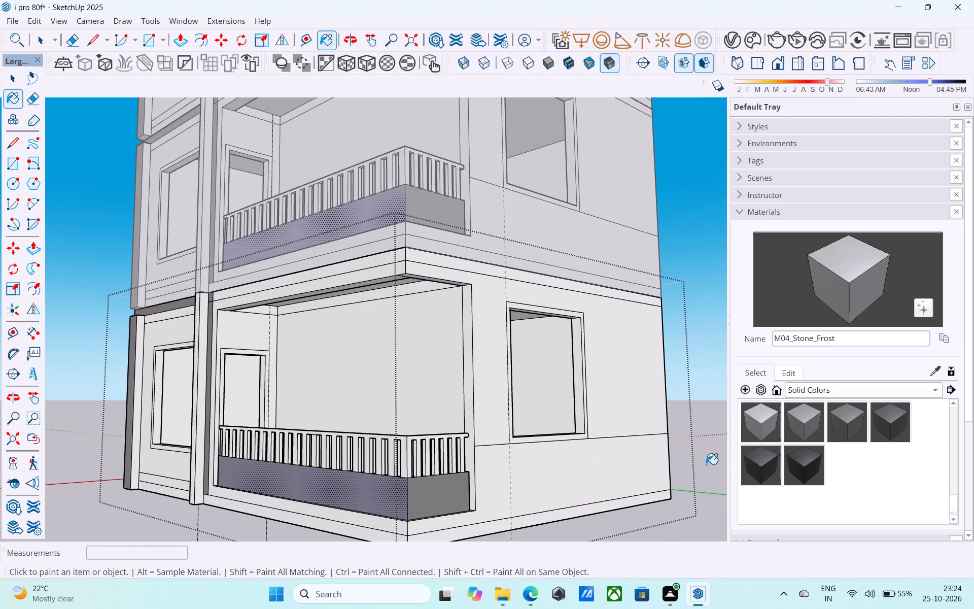
click(758, 467)
scroll(441, 456, up, 8)
click(382, 434)
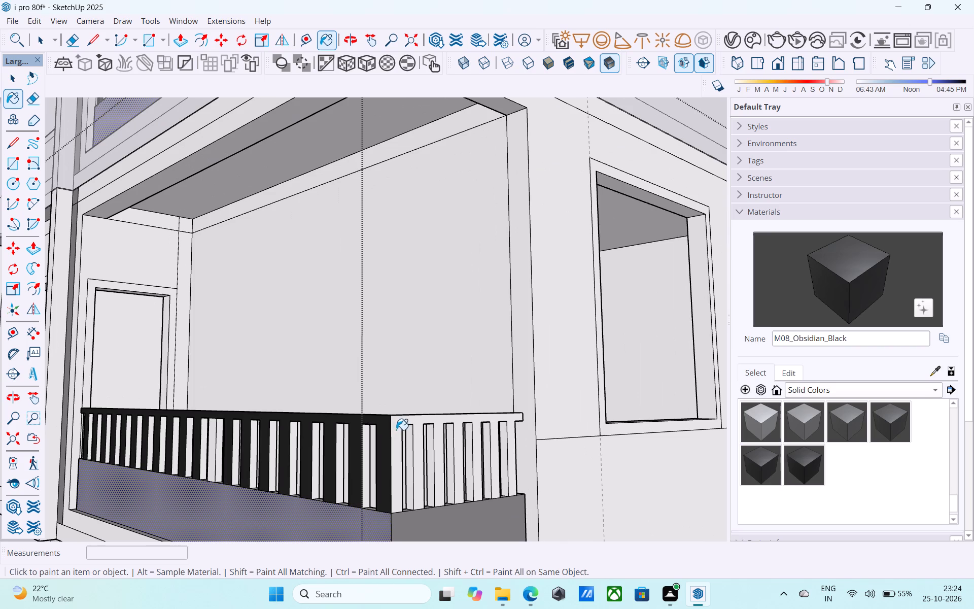
click(396, 430)
middle_drag(225, 438, 311, 434)
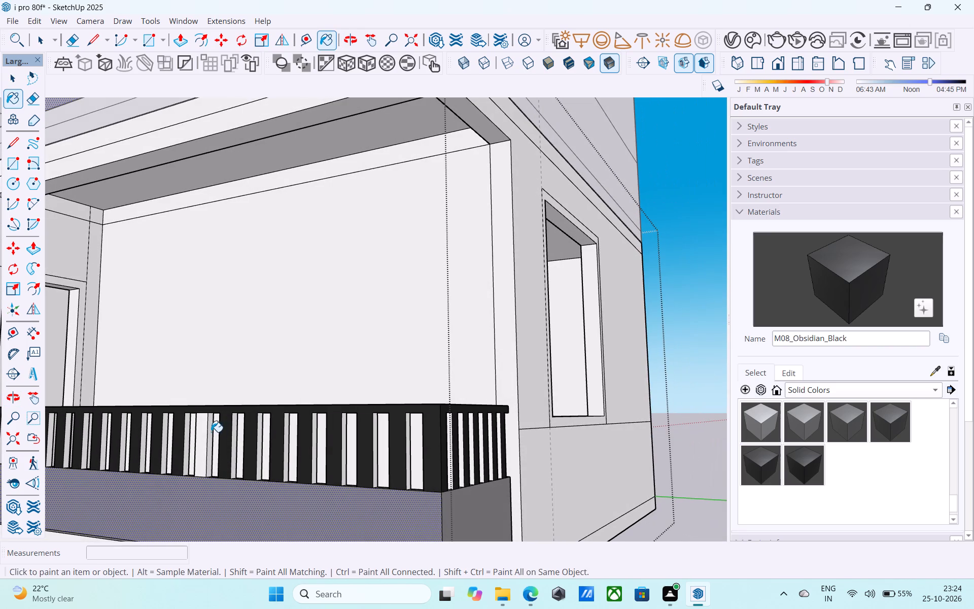
click(206, 430)
scroll(212, 435, down, 12)
middle_drag(246, 450, 259, 472)
scroll(261, 470, down, 11)
key(space)
click(422, 446)
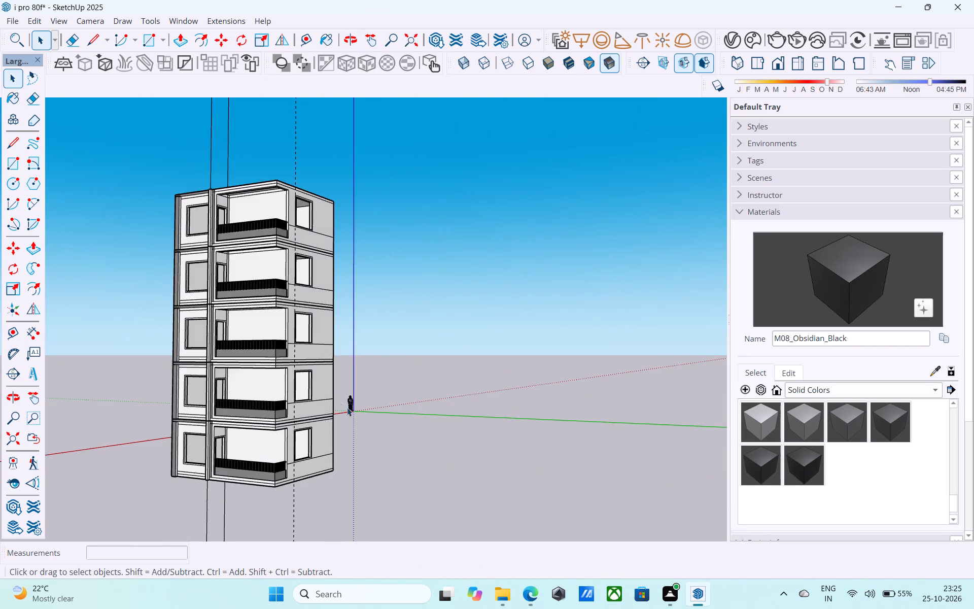
Save the model, purging its unused items.
scroll(325, 388, down, 1)
middle_drag(325, 389, 396, 421)
shift+middle_drag(389, 415, 405, 444)
key(ctrl+s)
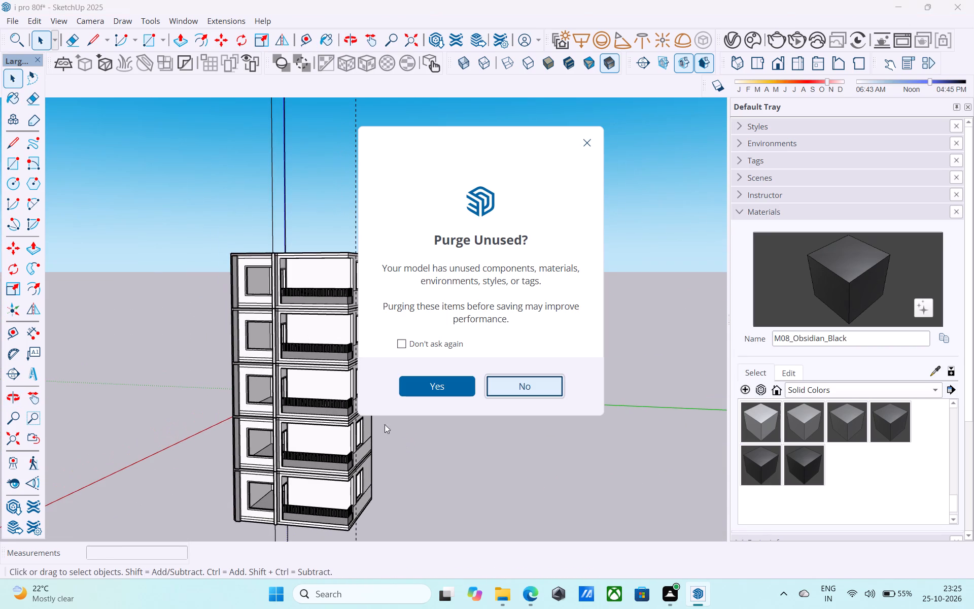
click(409, 397)
Explode the top floor component into loose geometry.
click(325, 283)
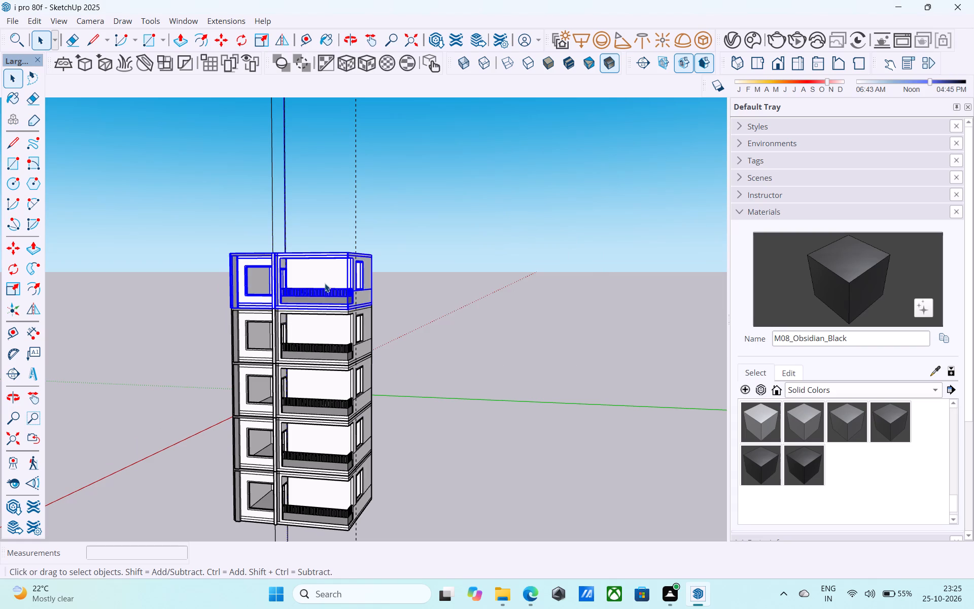
right_click(325, 283)
click(381, 107)
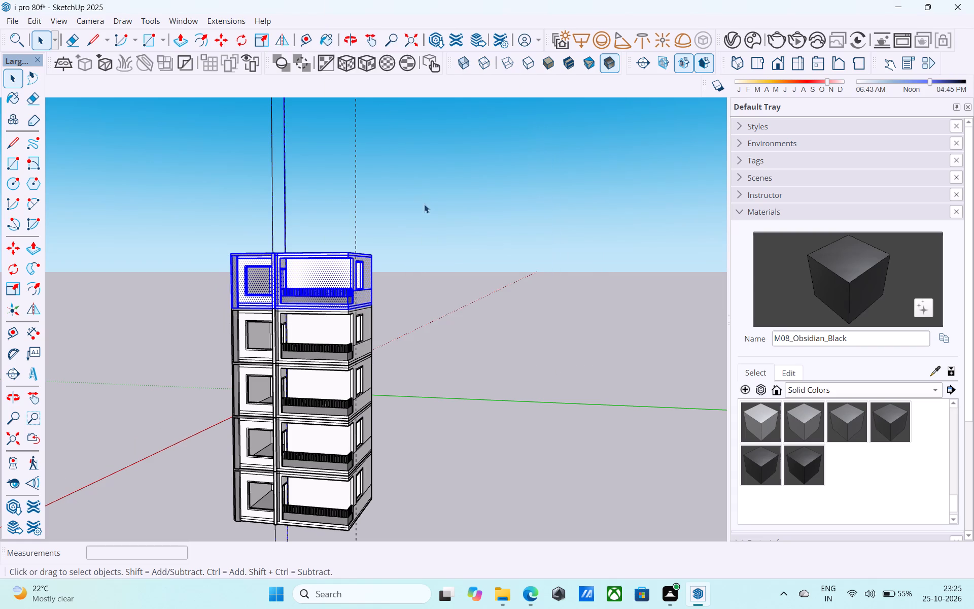
click(427, 209)
click(317, 260)
right_click(317, 260)
scroll(317, 260, up, 3)
click(387, 197)
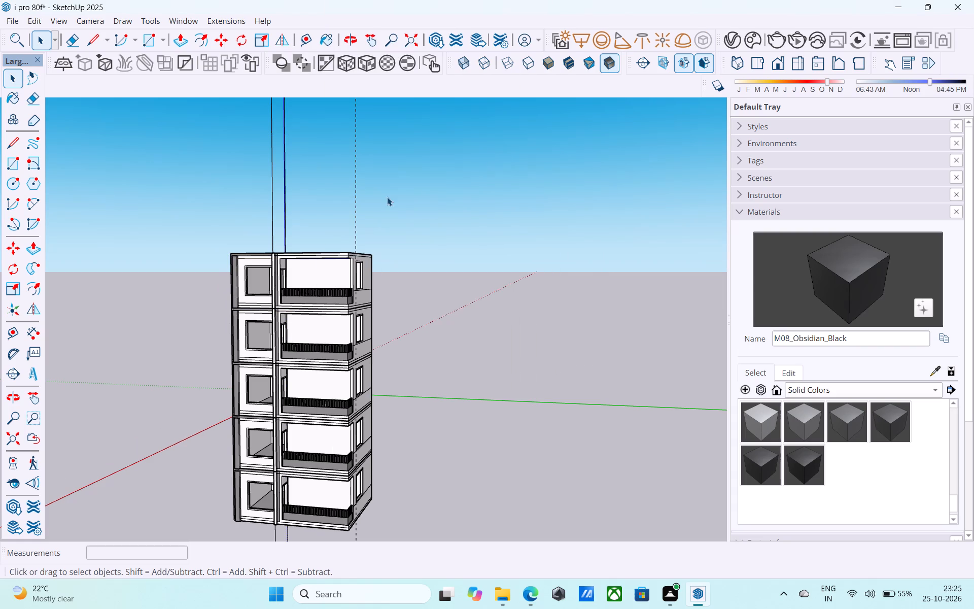
Erase the dashed vertical guide line rising above the roof at the balcony side.
middle_click(381, 206)
middle_drag(381, 207, 384, 213)
key(e)
drag(384, 206, 310, 208)
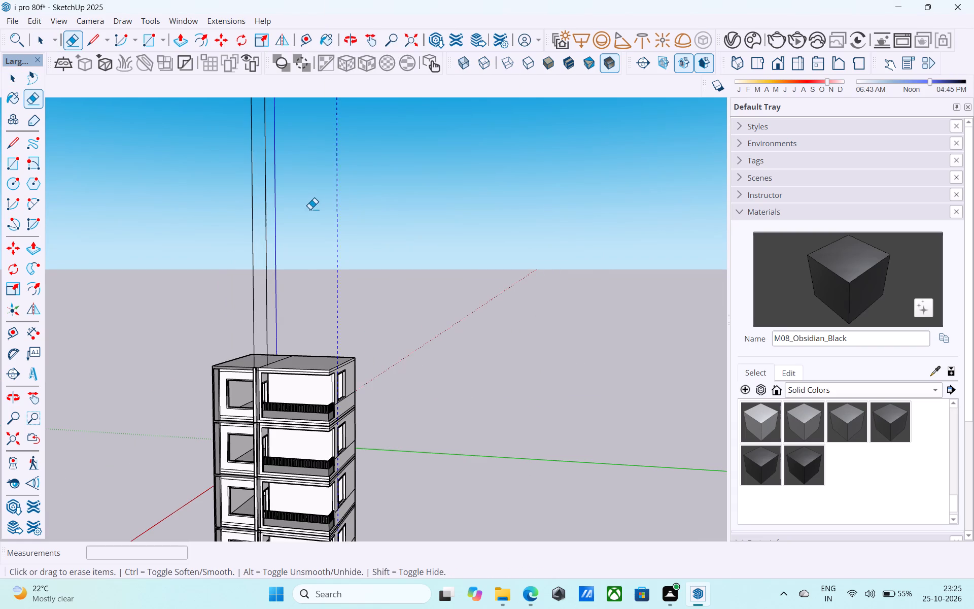
key(space)
scroll(325, 221, down, 6)
middle_drag(334, 243, 271, 254)
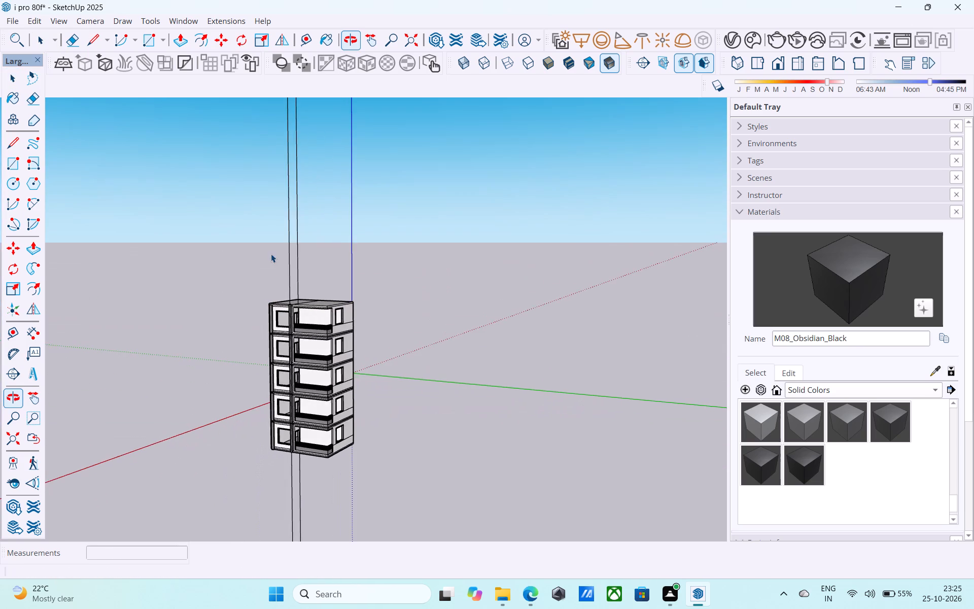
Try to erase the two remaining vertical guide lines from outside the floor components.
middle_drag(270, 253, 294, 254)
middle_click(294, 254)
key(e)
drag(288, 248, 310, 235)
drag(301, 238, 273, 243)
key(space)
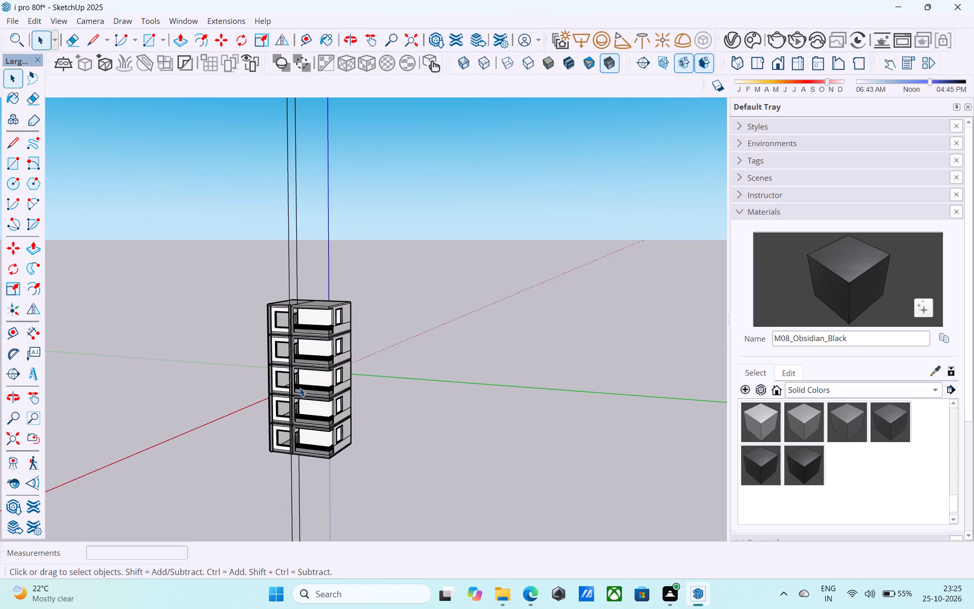
Erase the two vertical guide lines inside the ground-floor component and exit it.
double_click(314, 436)
key(e)
drag(341, 269, 274, 247)
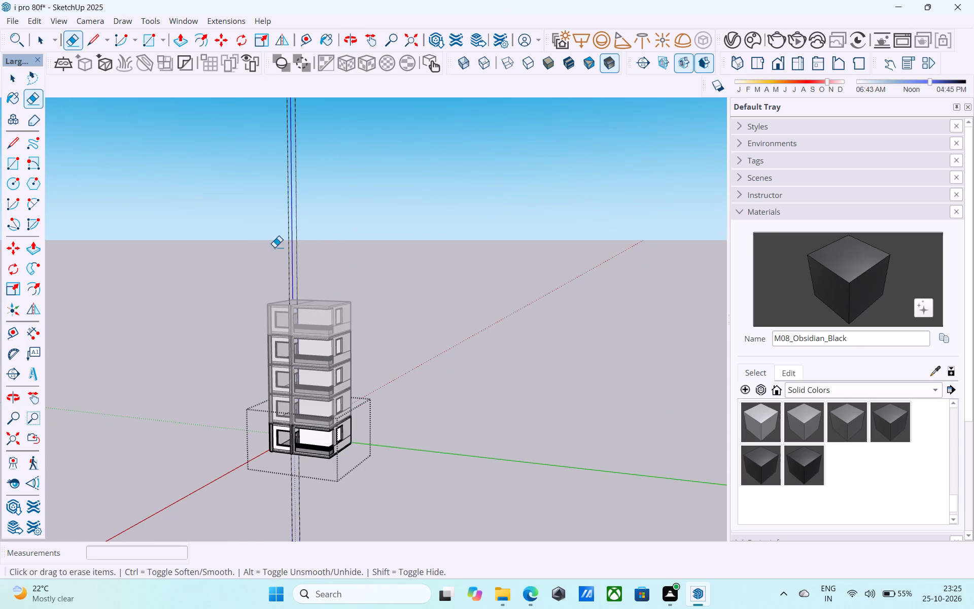
drag(274, 247, 232, 244)
key(space)
click(342, 254)
Import the window collection file 3D from Downloads and place it on the ground beside the building.
scroll(295, 324, up, 8)
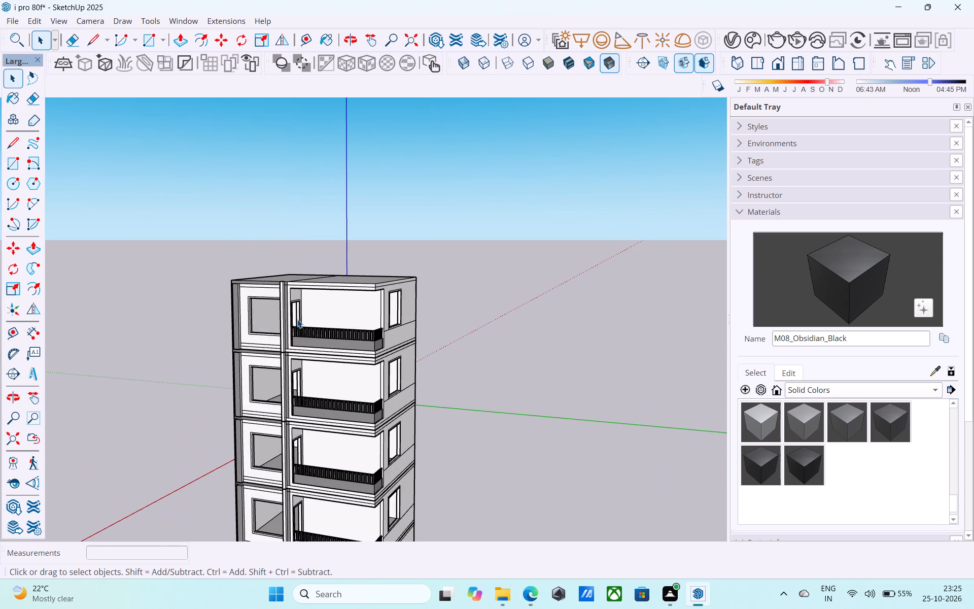
middle_drag(295, 316, 421, 303)
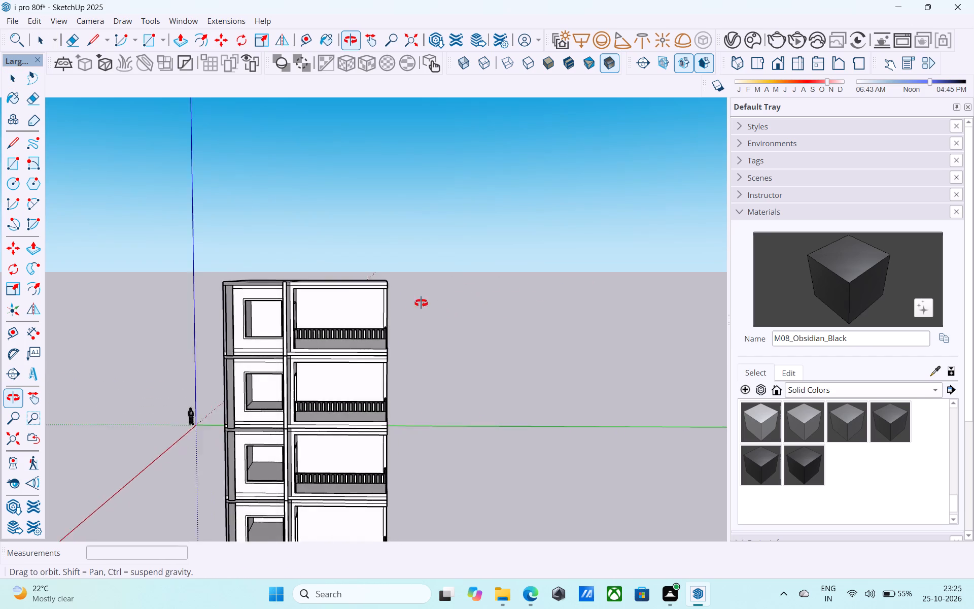
middle_drag(421, 303, 429, 303)
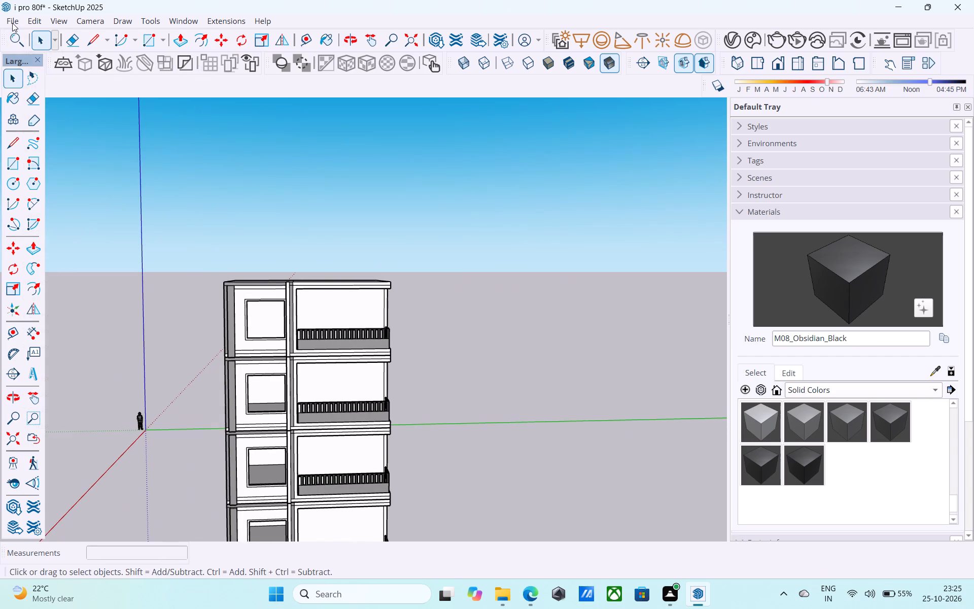
click(12, 23)
click(87, 193)
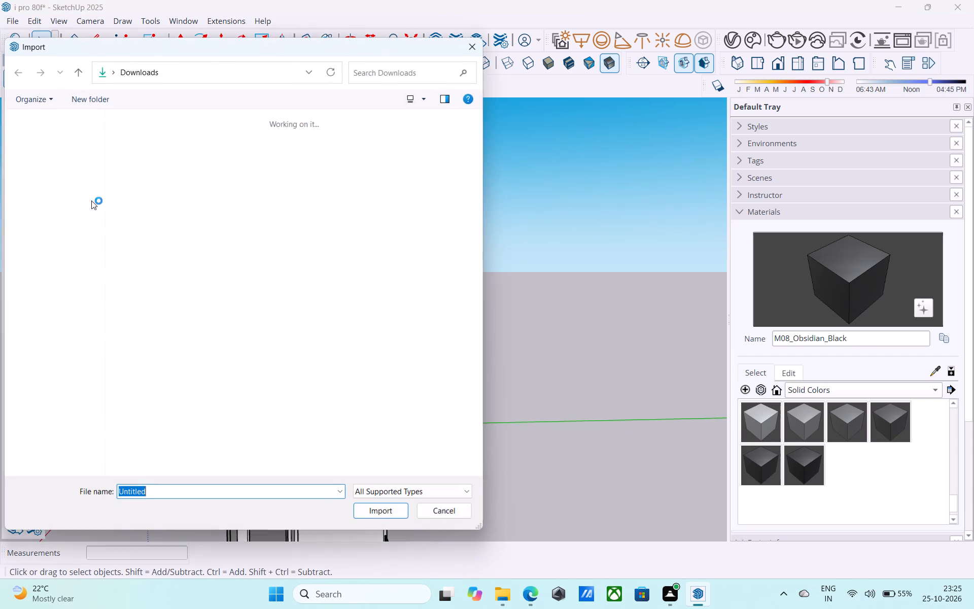
scroll(150, 240, down, 2)
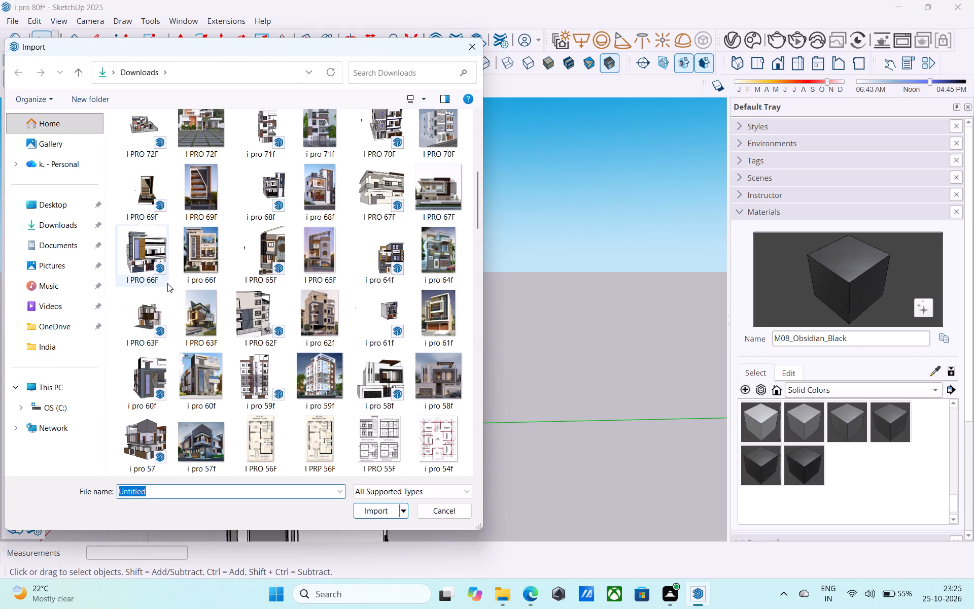
scroll(245, 330, down, 10)
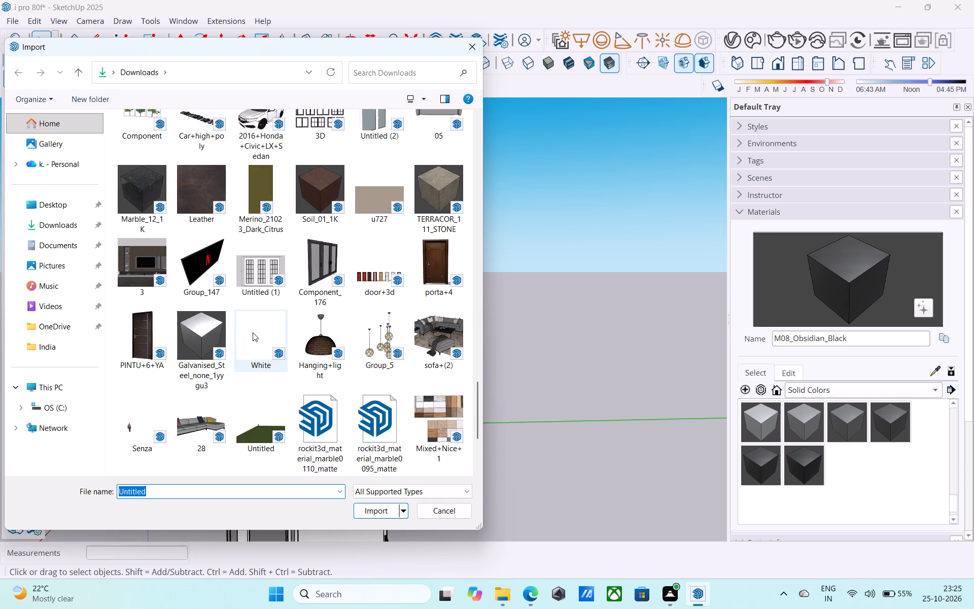
scroll(311, 179, up, 1)
click(330, 294)
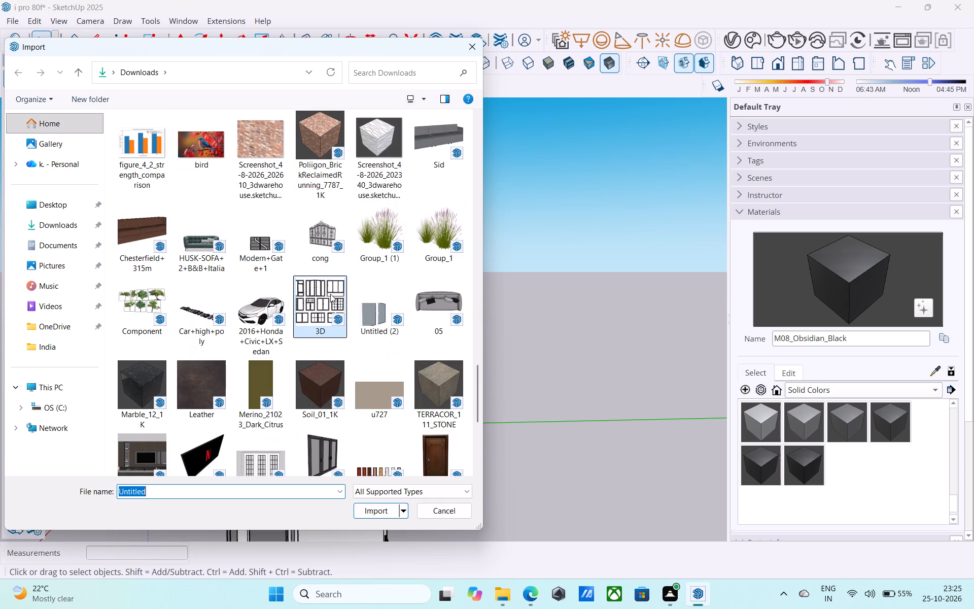
click(377, 510)
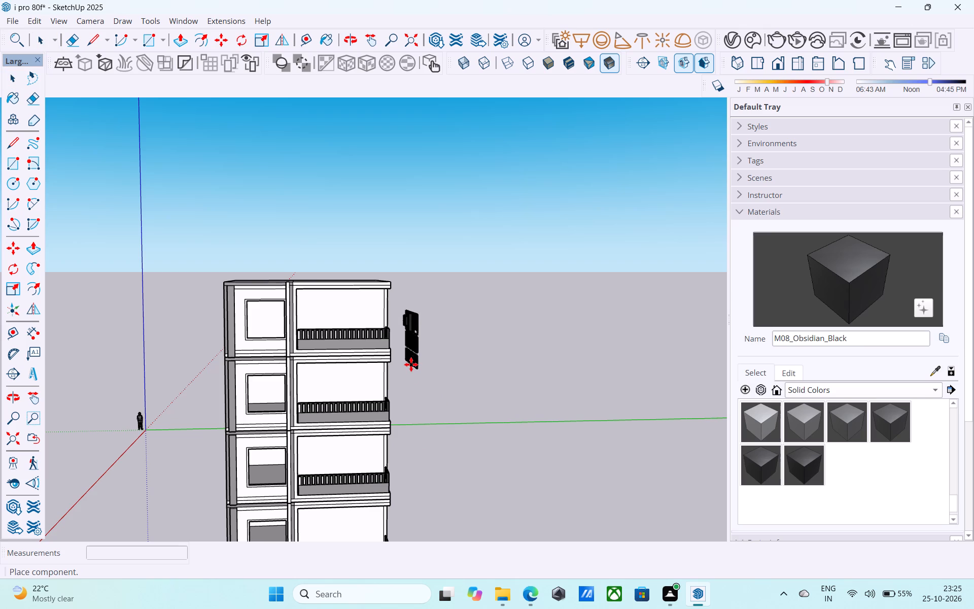
scroll(411, 364, down, 7)
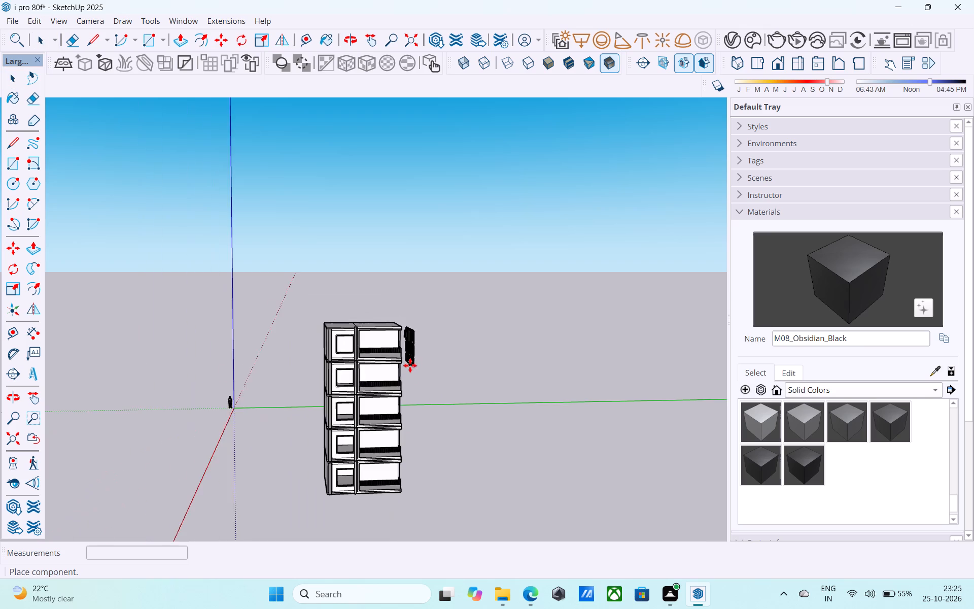
scroll(410, 365, down, 5)
click(489, 470)
middle_drag(385, 404, 272, 374)
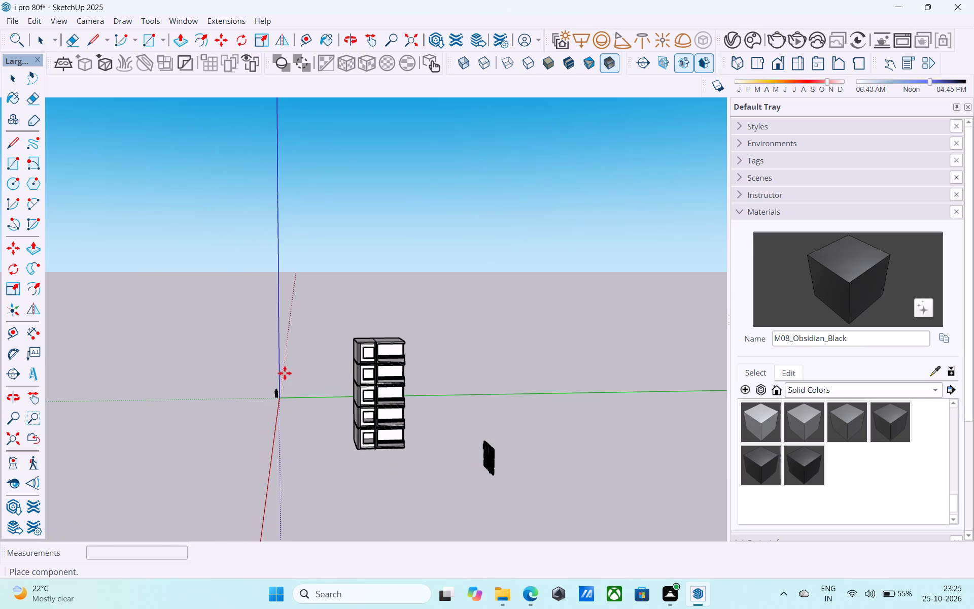
middle_drag(392, 385, 271, 408)
middle_click(266, 408)
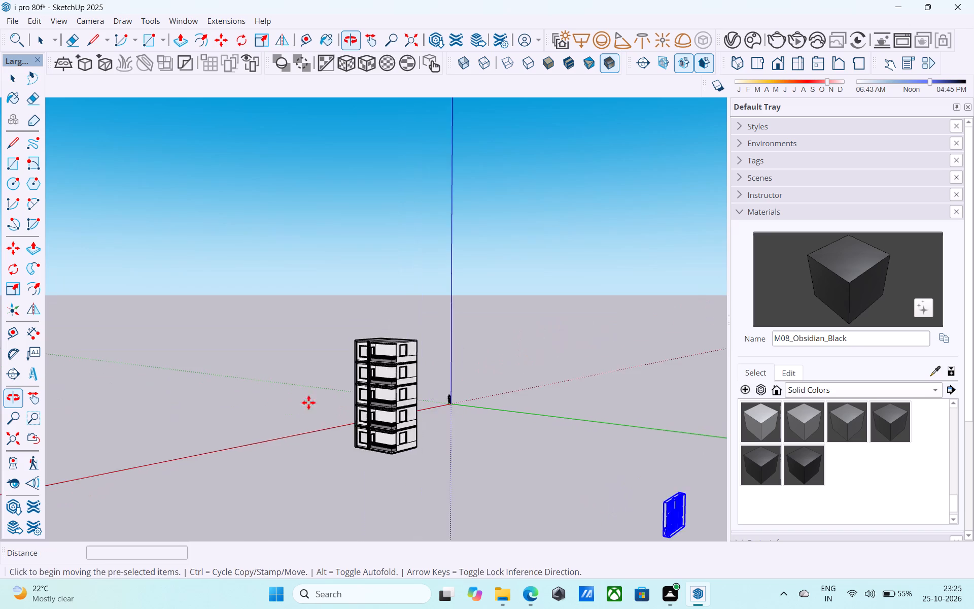
scroll(436, 404, up, 19)
key(space)
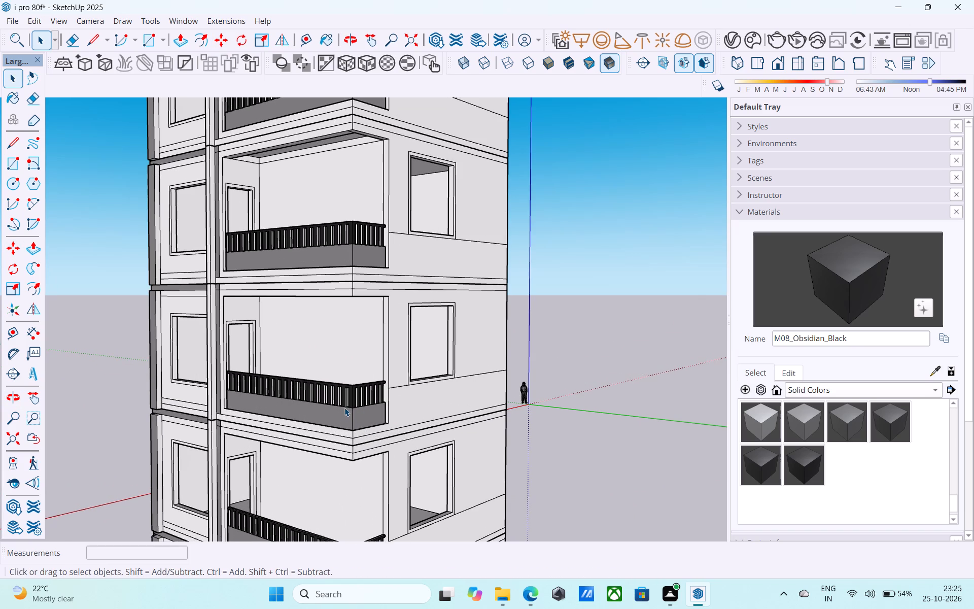
Import the door model porta+4 from Downloads and place it on the ground near the building's balcony side.
scroll(345, 397, down, 9)
middle_drag(336, 392, 348, 388)
middle_drag(360, 387, 343, 370)
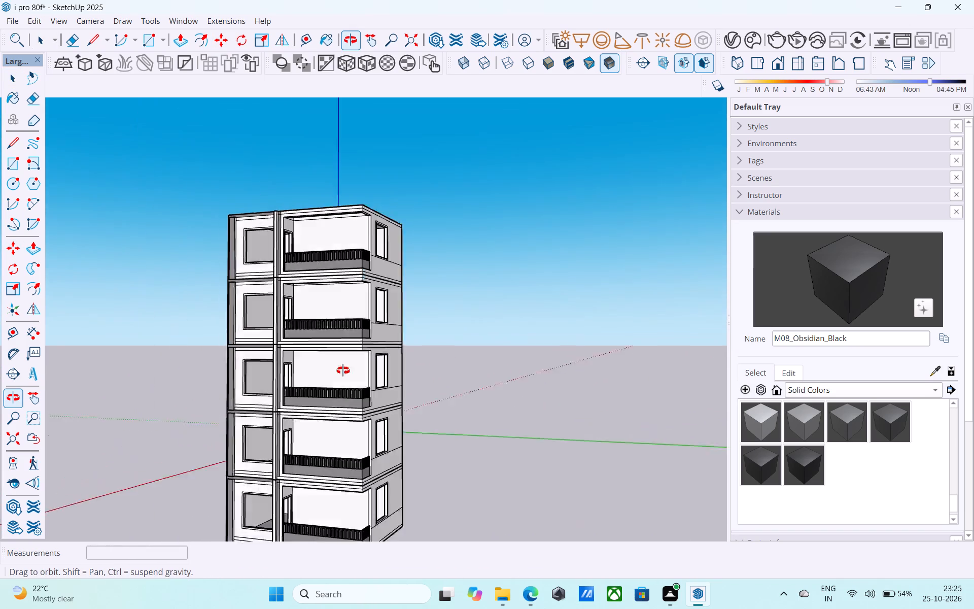
middle_drag(343, 370, 168, 387)
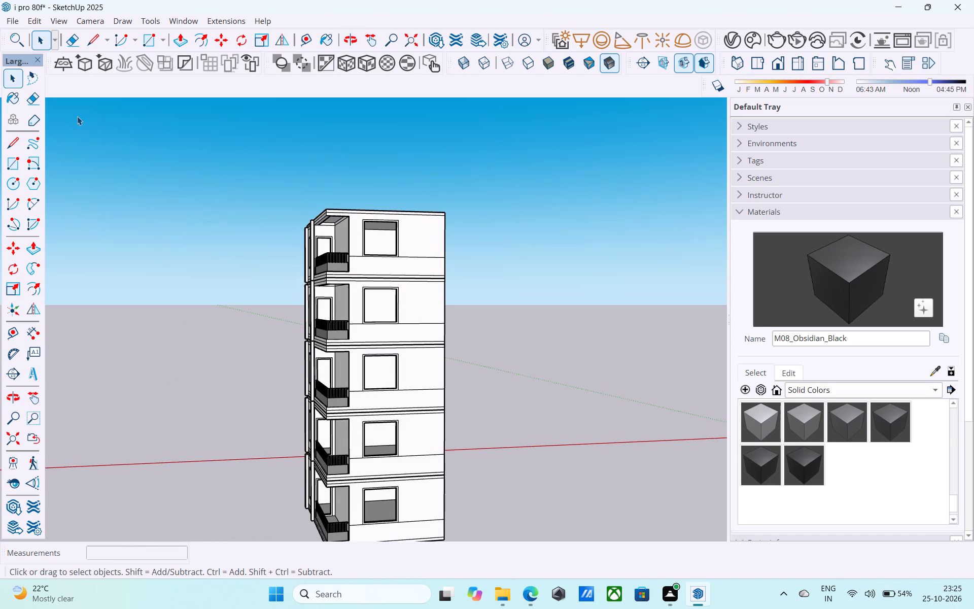
click(17, 20)
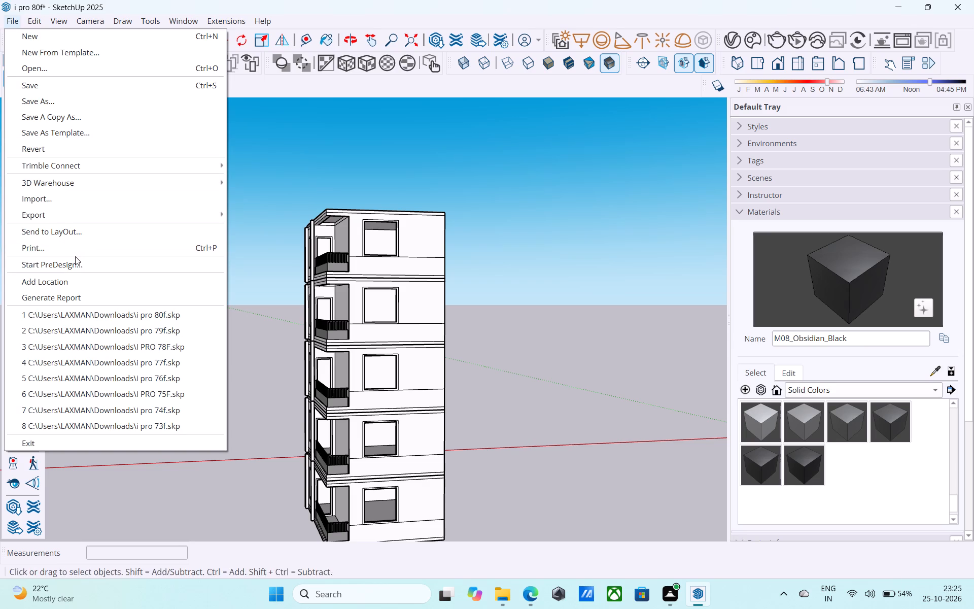
click(70, 205)
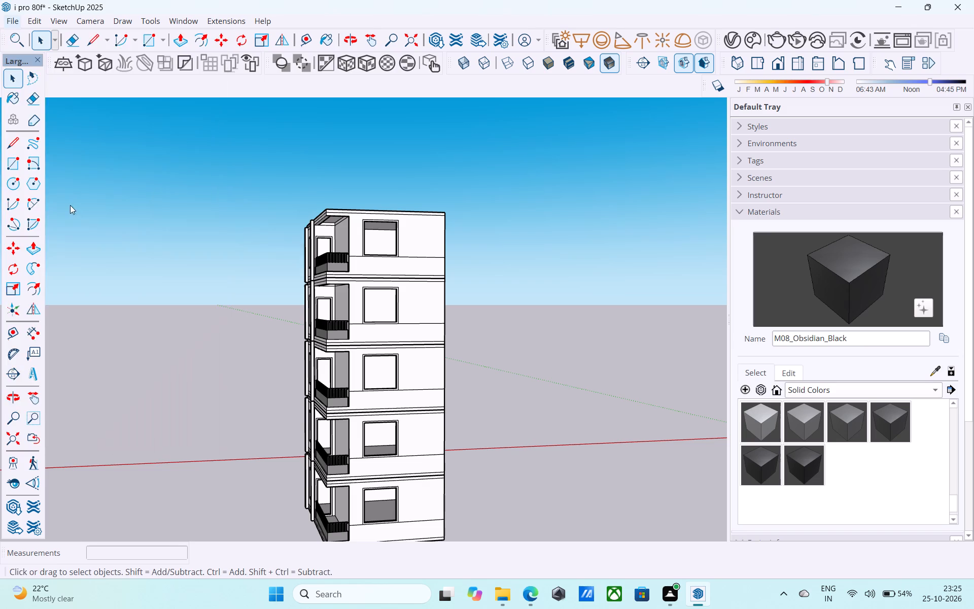
scroll(225, 252, down, 12)
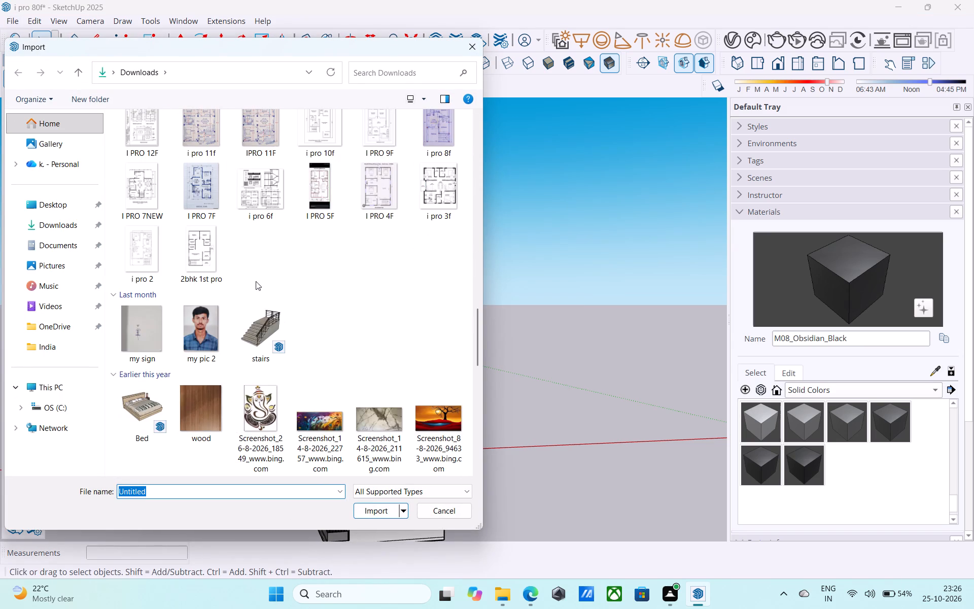
scroll(276, 277, up, 3)
scroll(341, 236, down, 5)
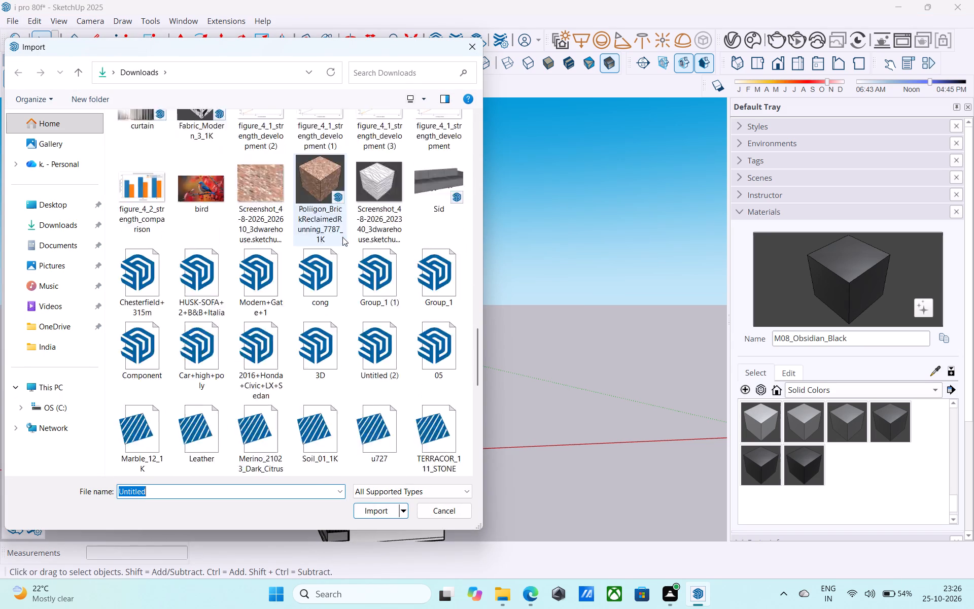
scroll(342, 237, down, 2)
scroll(412, 205, up, 1)
click(418, 205)
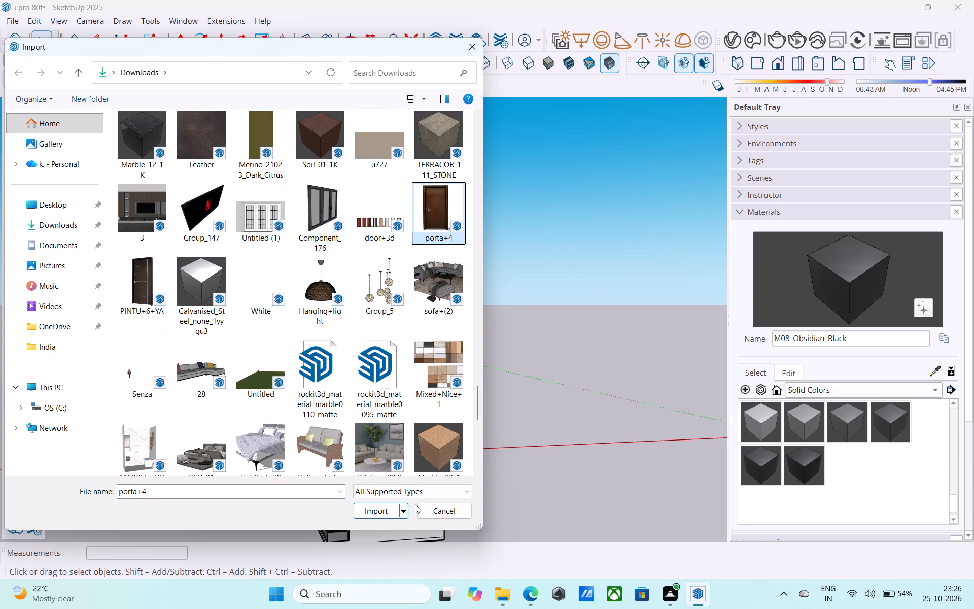
click(385, 507)
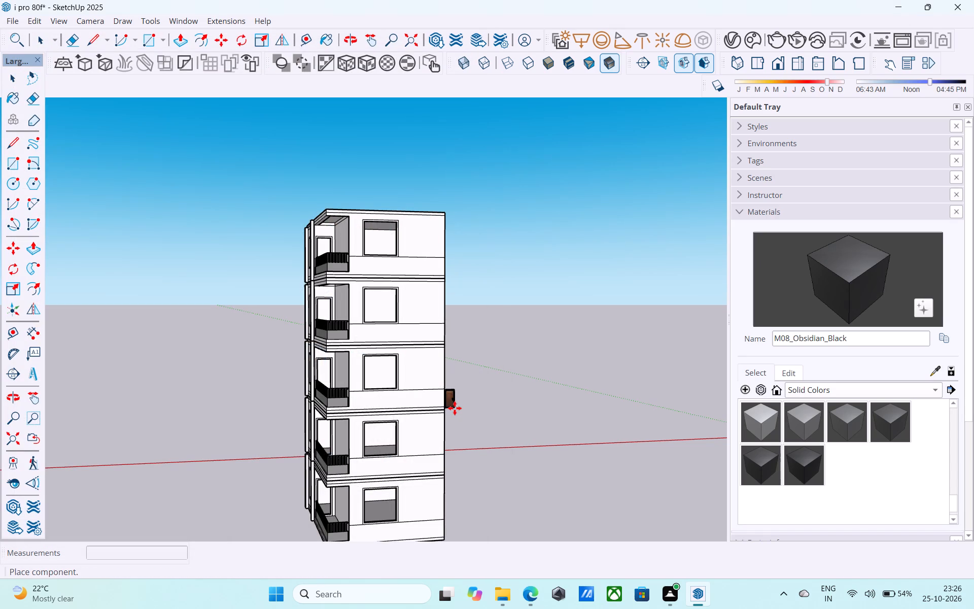
scroll(455, 408, down, 5)
middle_drag(452, 409, 444, 465)
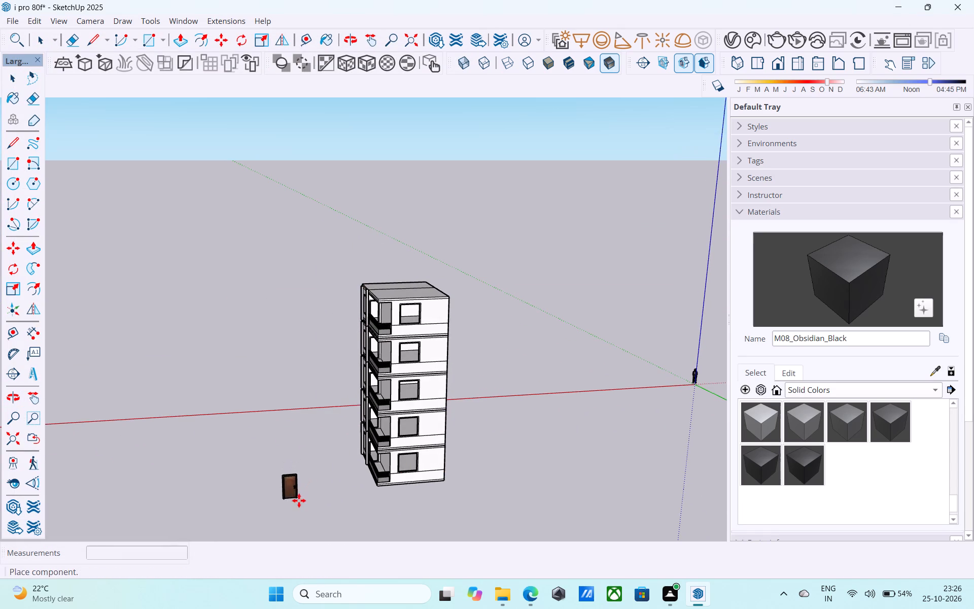
click(299, 500)
middle_drag(392, 402, 466, 526)
key(space)
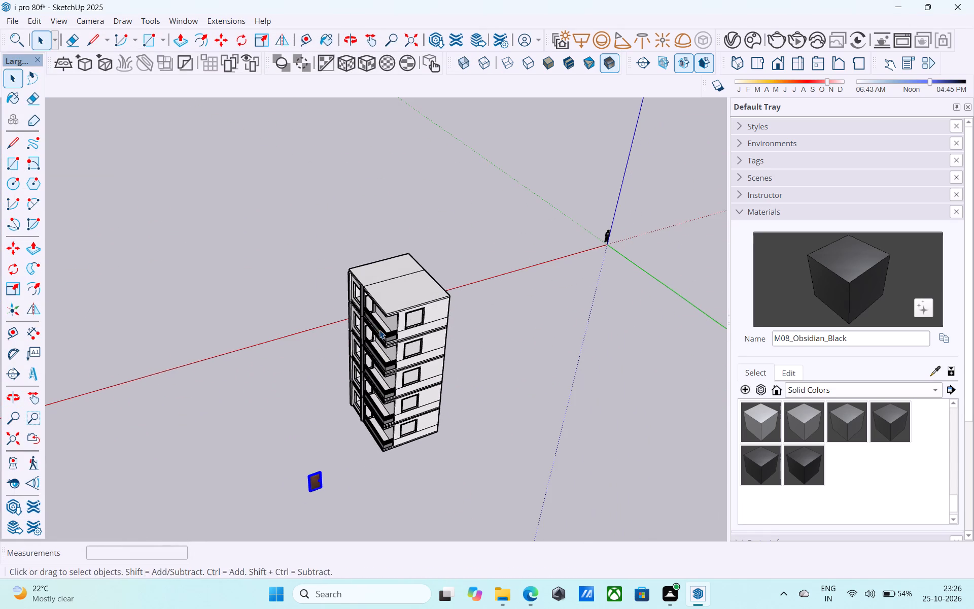
Erase the edge dividing the roof so the top becomes a single face.
key(e)
scroll(373, 291, up, 7)
drag(396, 279, 389, 272)
key(space)
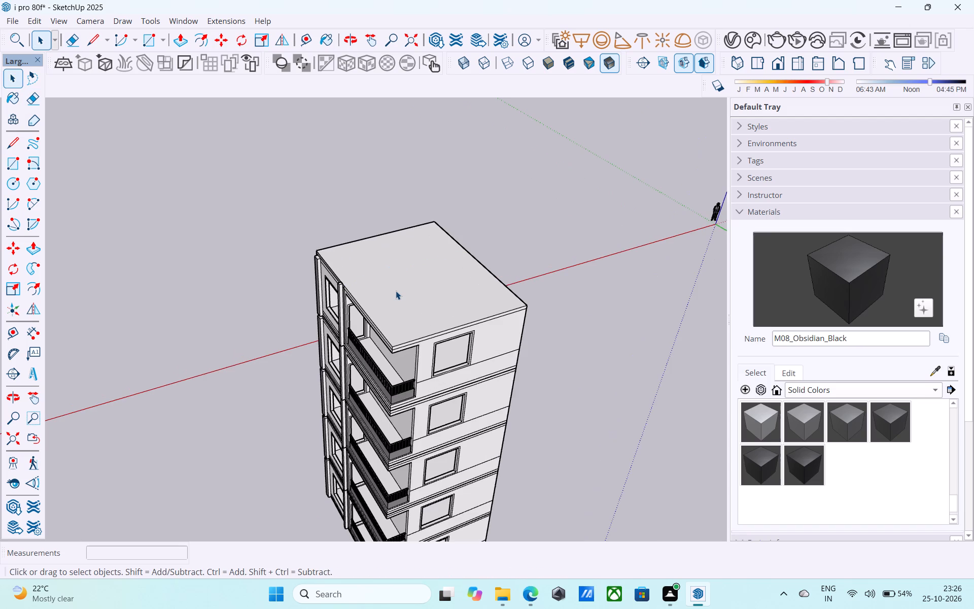
Offset the roof face's outline inward by 6".
click(396, 291)
scroll(396, 291, up, 5)
key(f)
click(396, 291)
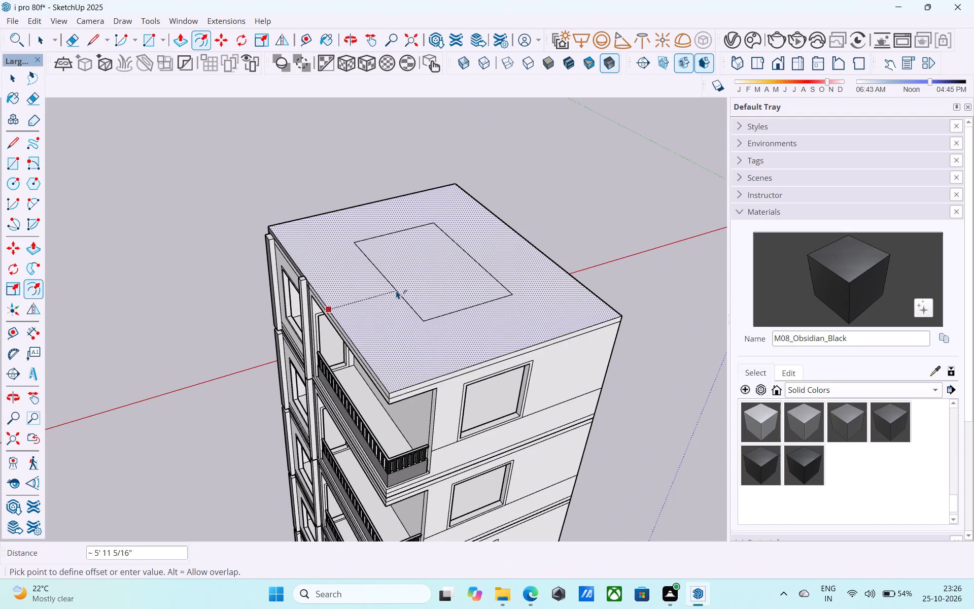
key(6)
key(shift+quotedbl)
key(Return)
key(space)
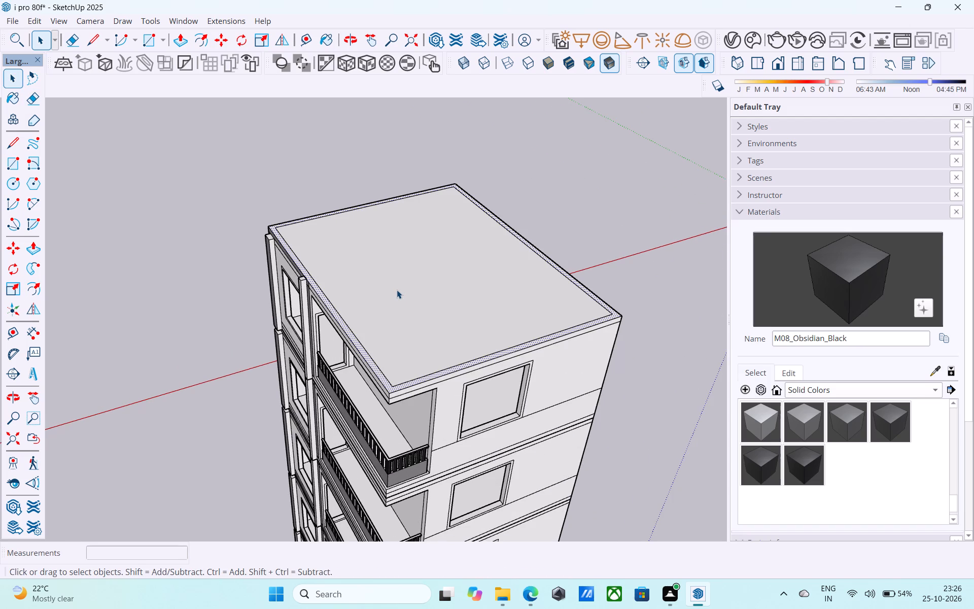
Push/Pull the narrow border strip around the roof up 3' to form a parapet wall.
scroll(387, 356, up, 8)
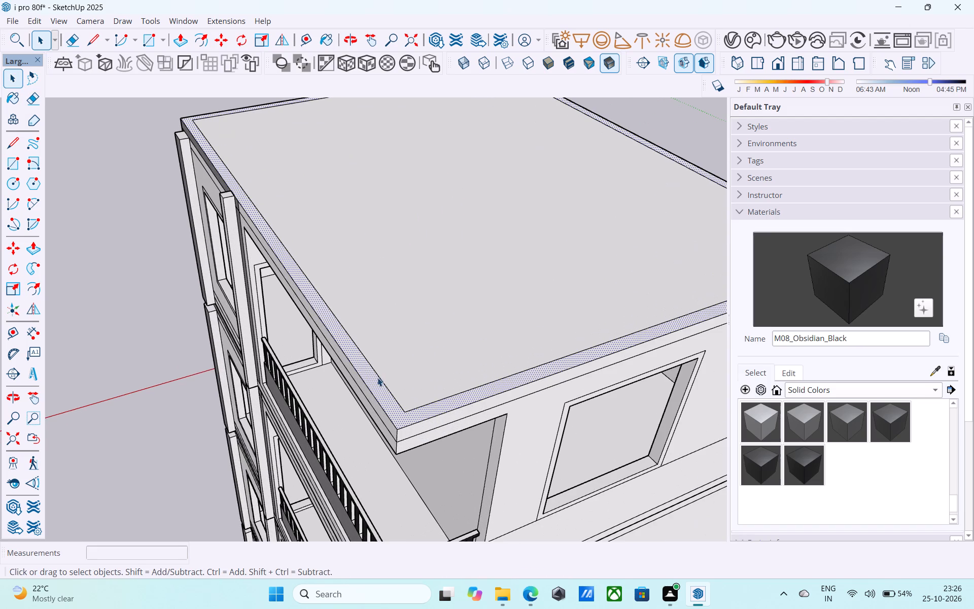
key(p)
click(376, 379)
click(379, 360)
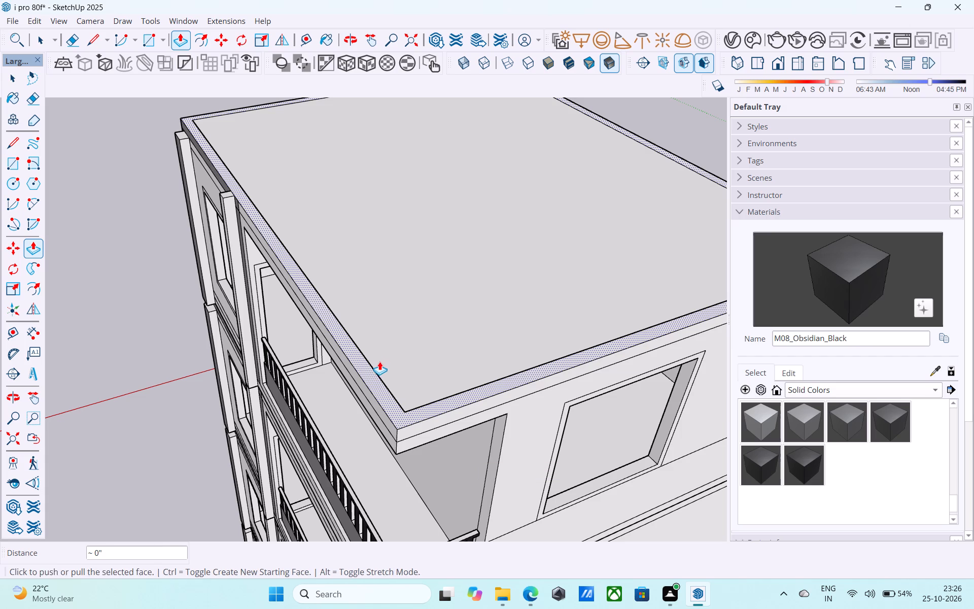
click(371, 374)
text(3')
key(Return)
key(m)
key(space)
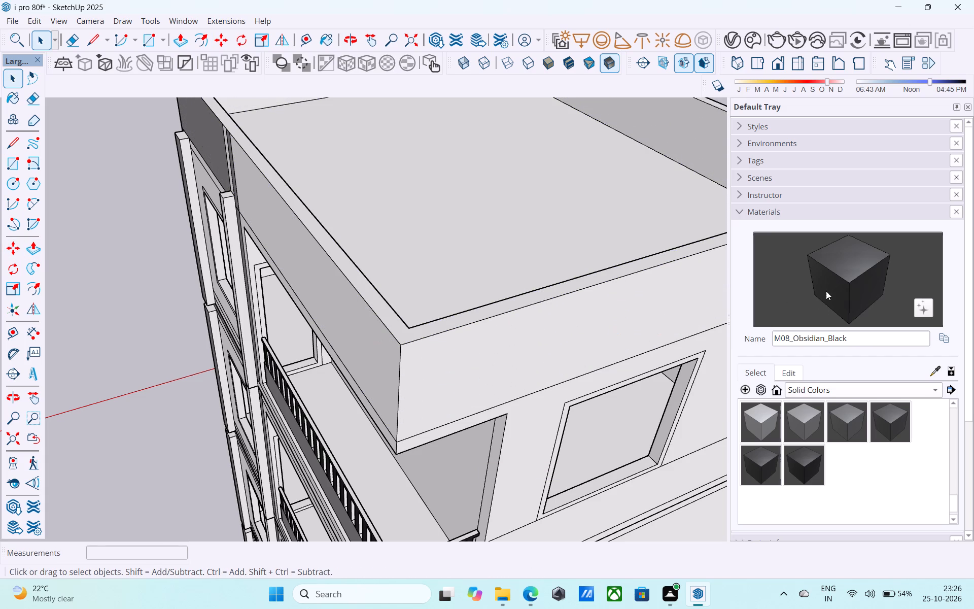
Paint the parapet's balcony-side and adjoining outer faces, including the narrow strip above the column, with M04_Stone_Frost.
click(766, 423)
click(447, 390)
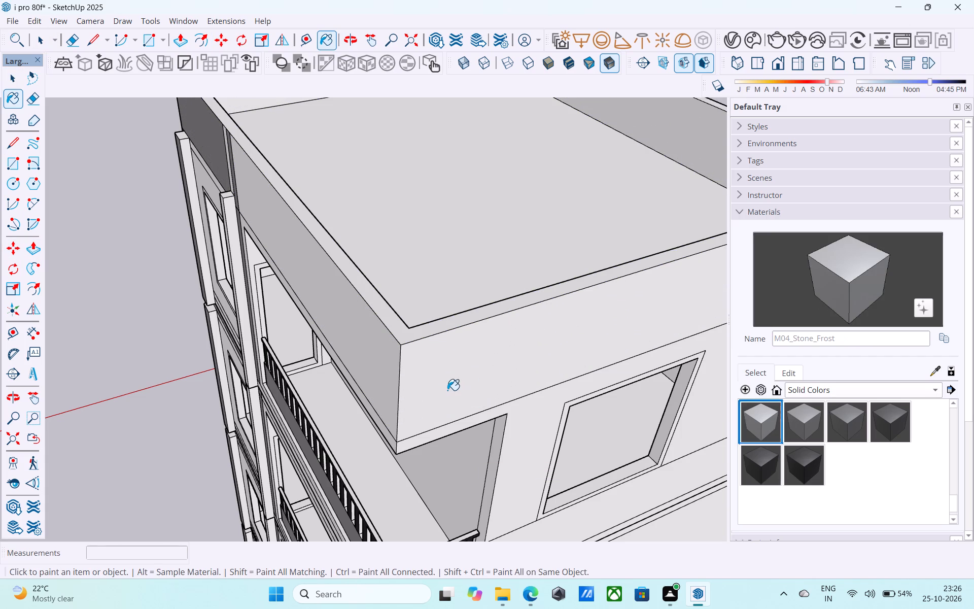
click(381, 374)
scroll(382, 372, down, 5)
middle_drag(357, 396, 663, 313)
scroll(323, 283, up, 4)
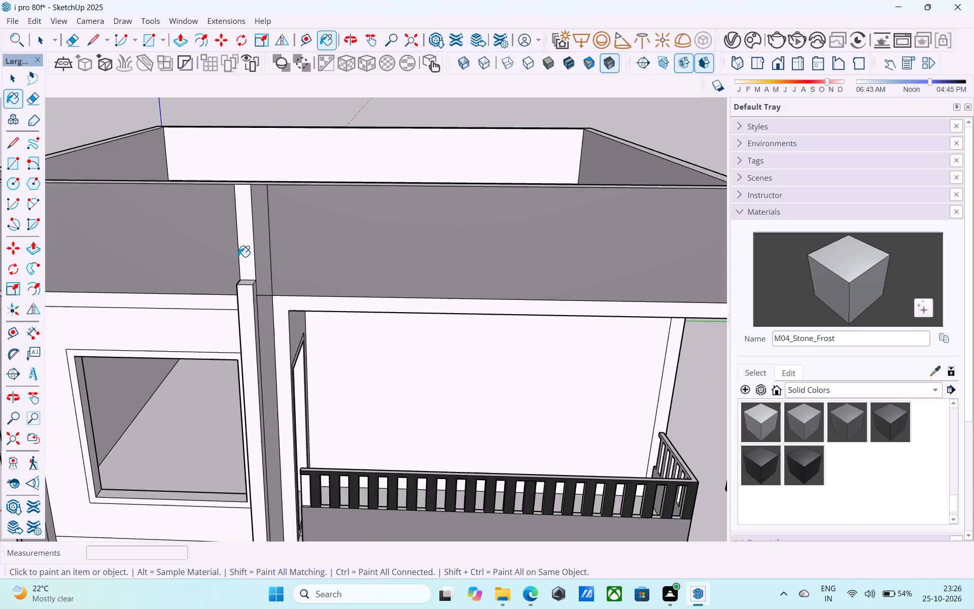
scroll(238, 257, up, 3)
click(247, 252)
Erase the vertical edges crossing the parapet's outer face above the column.
key(e)
drag(199, 251, 392, 235)
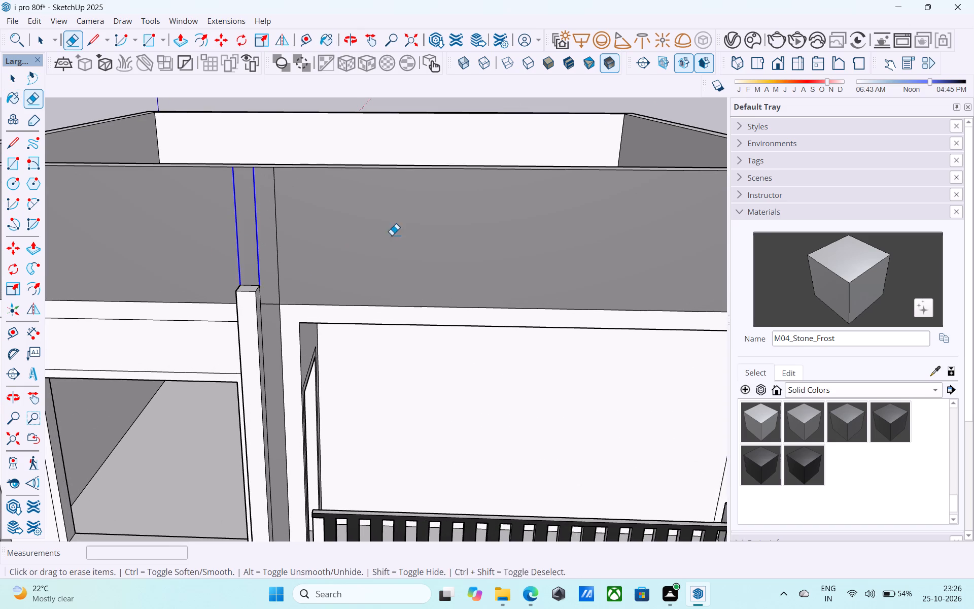
drag(392, 235, 395, 234)
Paint the parapet's remaining outer faces on the windowless sides of the building with M04_Stone_Frost.
scroll(384, 244, down, 9)
middle_drag(268, 269, 663, 247)
click(805, 253)
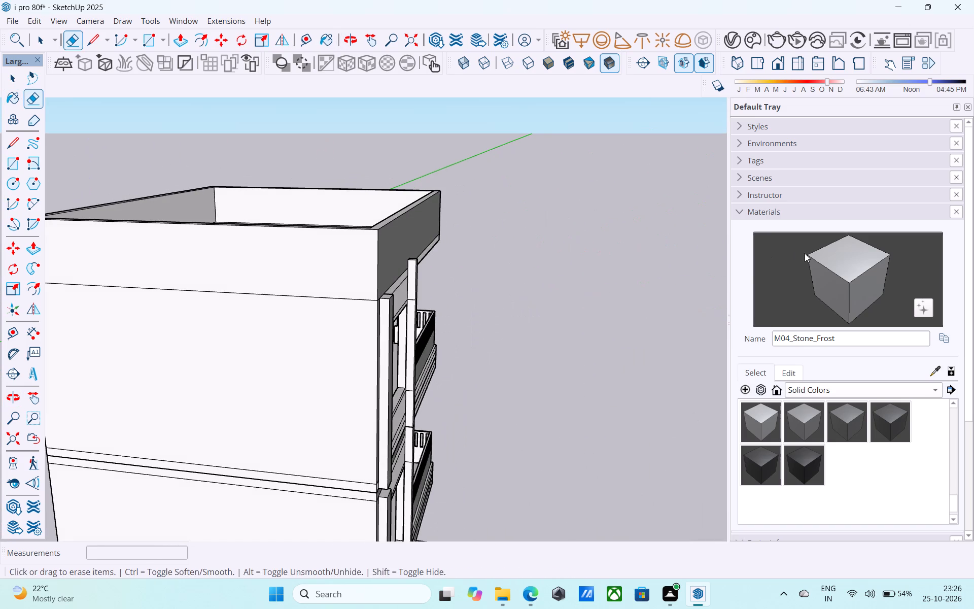
click(280, 268)
scroll(548, 260, down, 5)
middle_drag(132, 291, 571, 305)
click(295, 255)
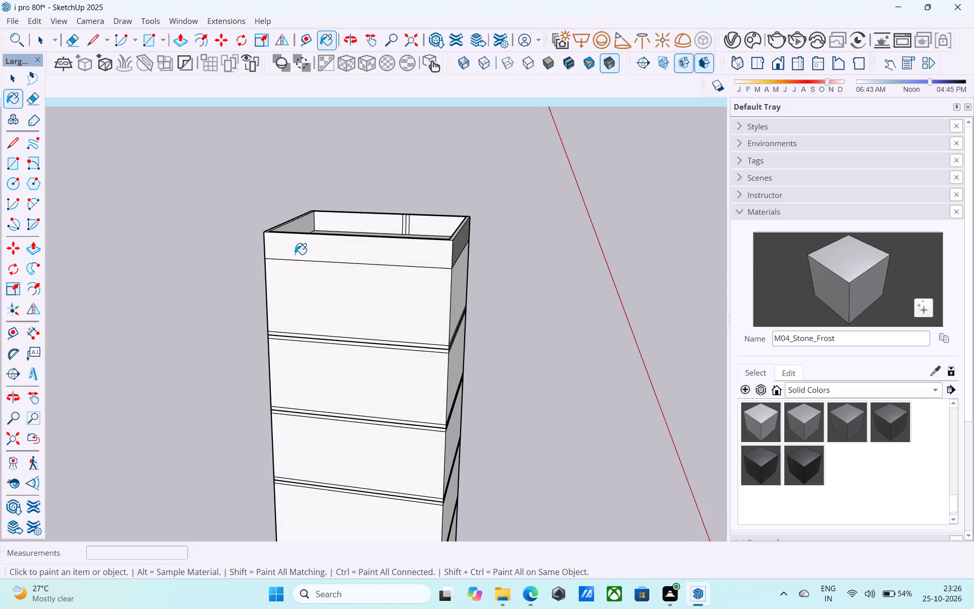
Erase the two vertical edges crossing the inner face of the roof parapet.
middle_drag(266, 254, 657, 267)
middle_click(657, 267)
scroll(246, 268, up, 1)
middle_drag(252, 270, 273, 276)
middle_drag(310, 282, 601, 283)
middle_drag(315, 239, 433, 187)
middle_drag(349, 275, 397, 230)
scroll(360, 303, down, 4)
shift+middle_drag(348, 328, 275, 504)
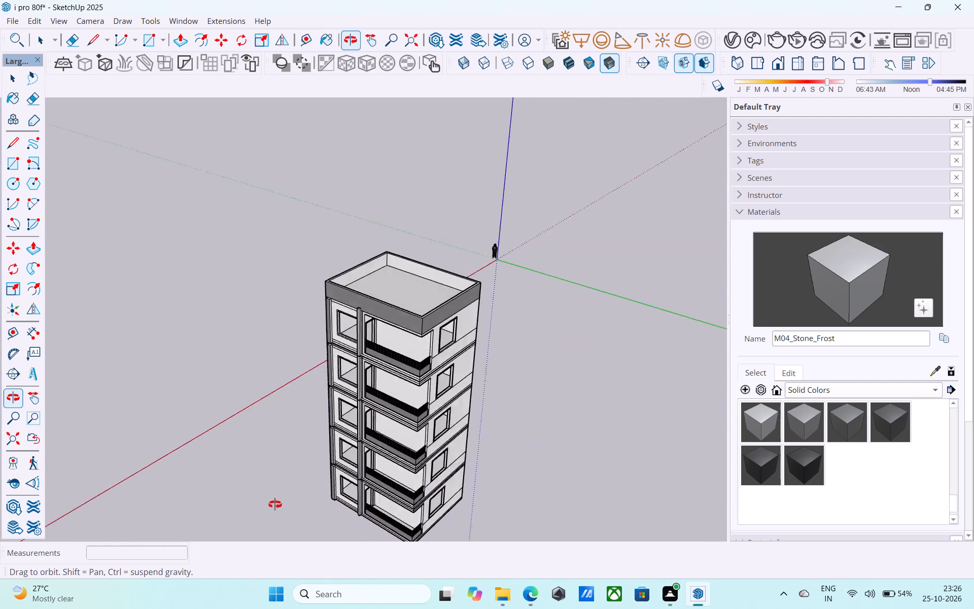
shift+middle_drag(275, 504, 274, 496)
shift+middle_drag(327, 314, 0, 370)
scroll(344, 371, up, 13)
key(e)
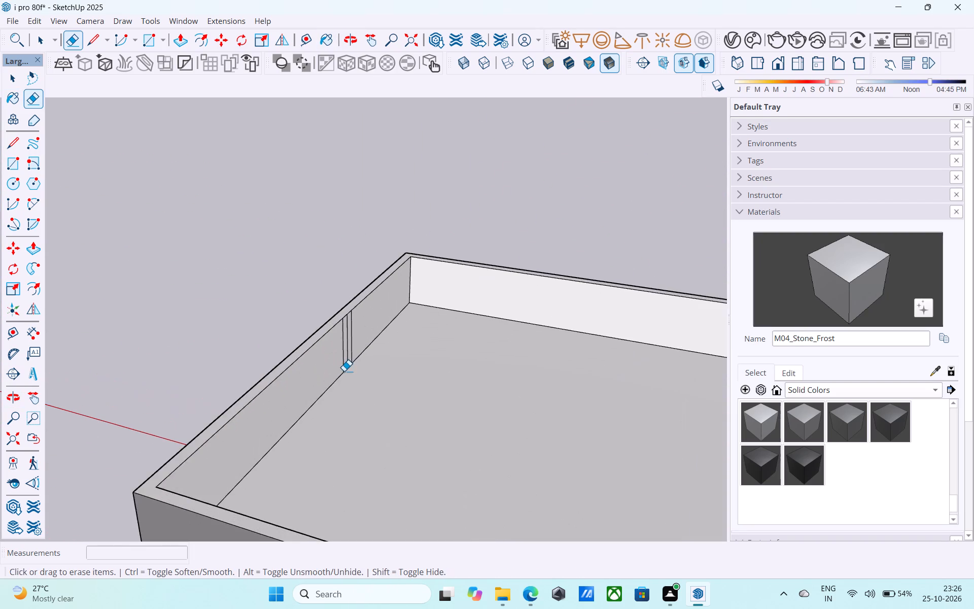
scroll(344, 368, up, 3)
drag(342, 360, 371, 301)
scroll(367, 299, down, 17)
key(space)
Save the model, purging its unused items.
middle_drag(317, 337, 466, 293)
key(ctrl+s)
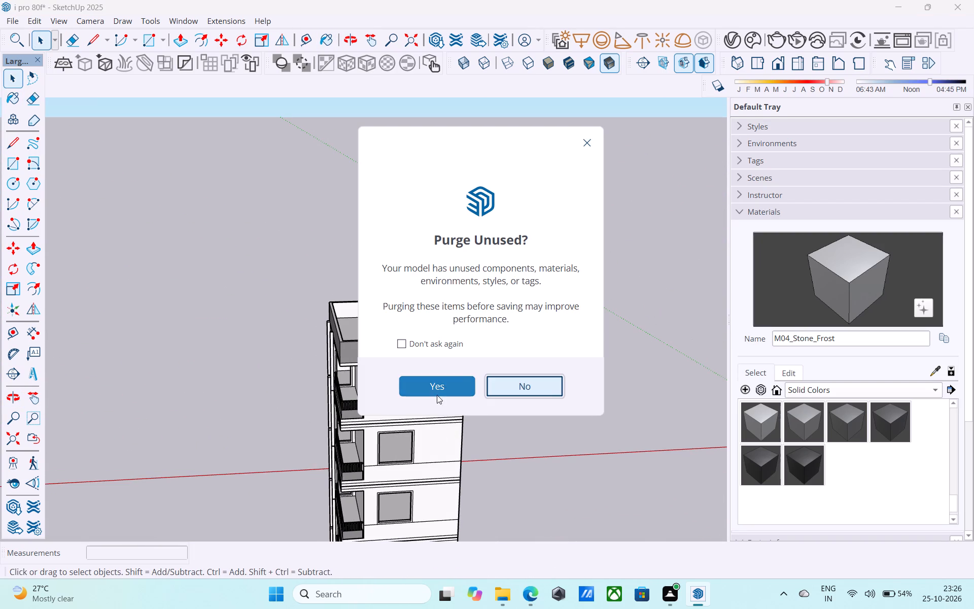
click(433, 381)
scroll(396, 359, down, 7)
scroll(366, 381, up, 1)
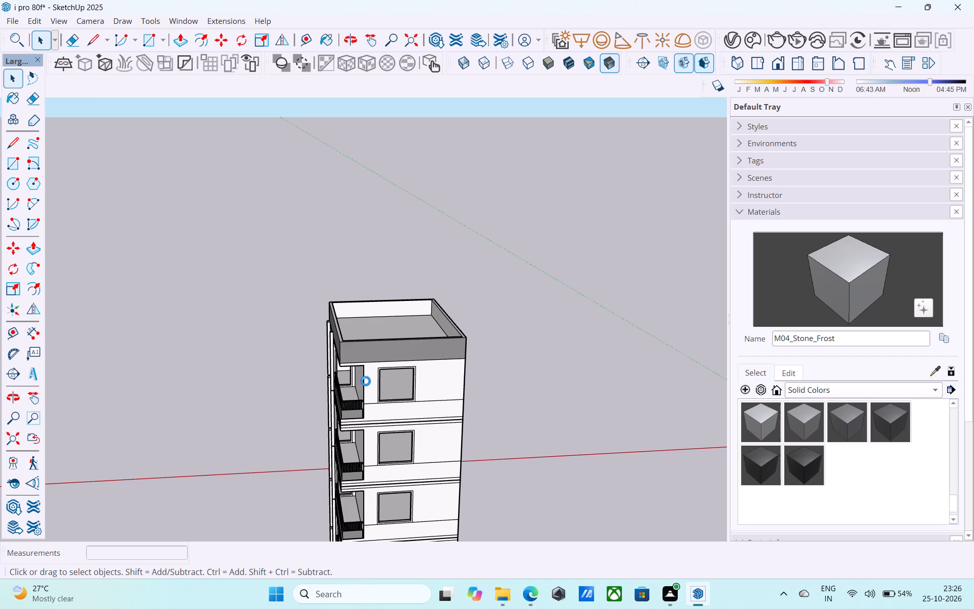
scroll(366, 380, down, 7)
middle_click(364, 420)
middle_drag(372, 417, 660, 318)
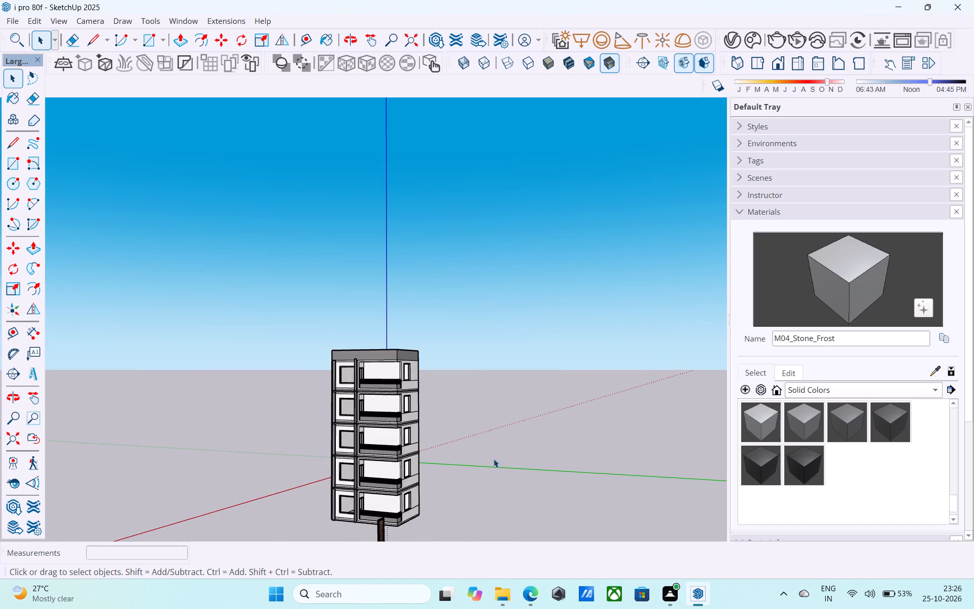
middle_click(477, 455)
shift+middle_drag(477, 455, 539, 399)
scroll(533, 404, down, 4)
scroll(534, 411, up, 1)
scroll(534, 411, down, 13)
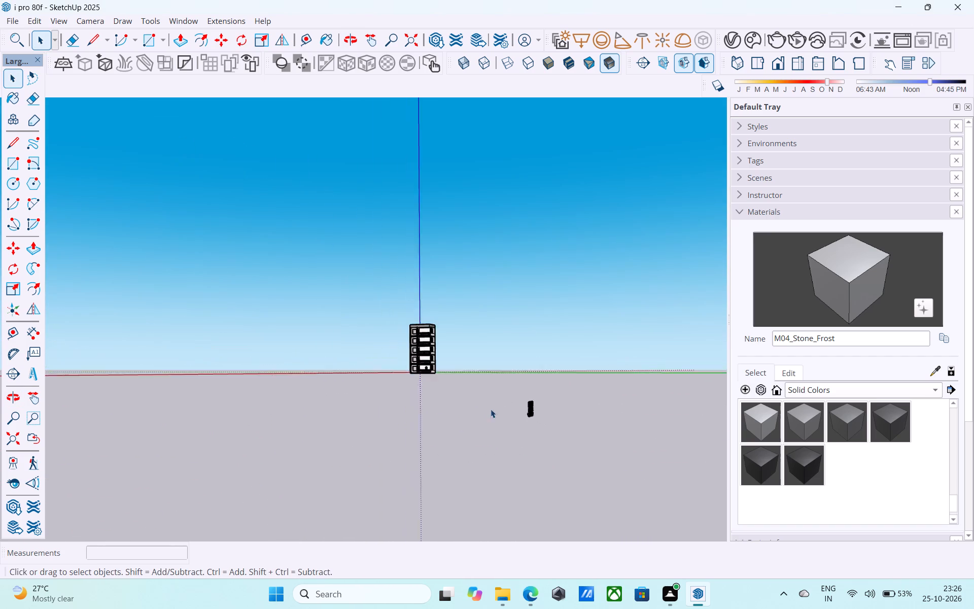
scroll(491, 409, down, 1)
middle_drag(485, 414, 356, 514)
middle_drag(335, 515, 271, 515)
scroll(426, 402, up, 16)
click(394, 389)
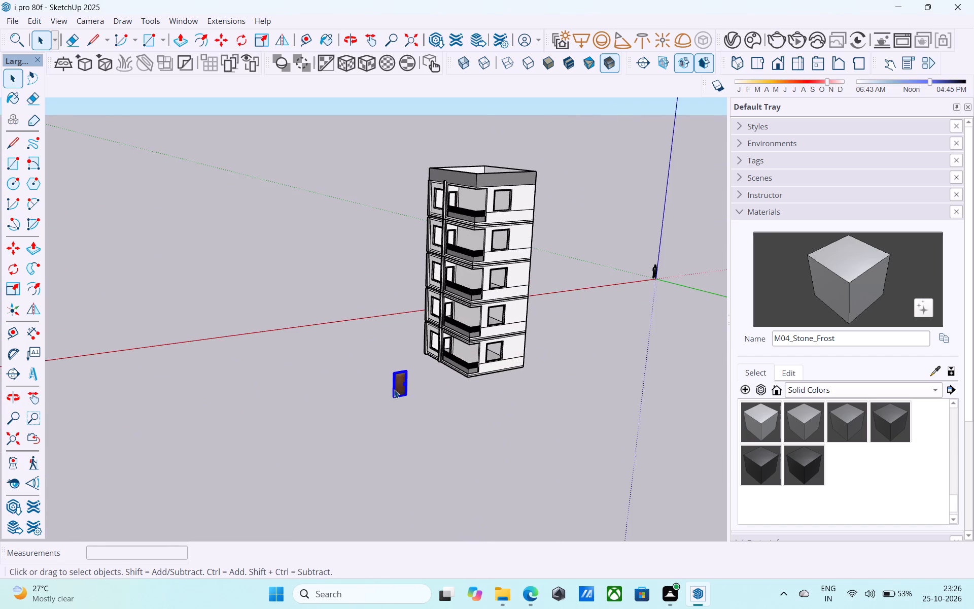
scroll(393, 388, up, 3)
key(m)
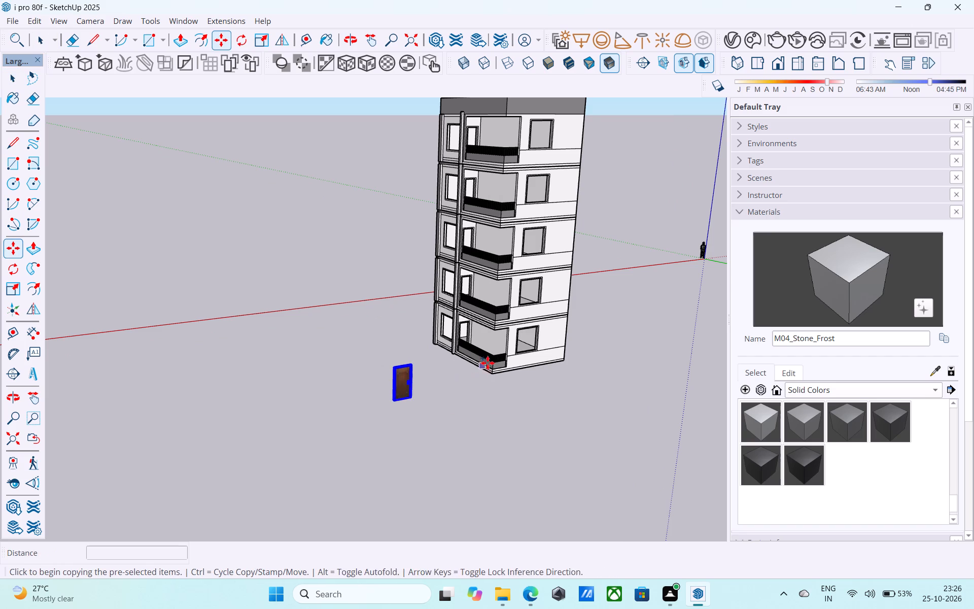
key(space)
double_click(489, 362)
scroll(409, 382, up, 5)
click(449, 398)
Copy the freestanding wooden door and paste it inside the ground-floor unit's group, on the balcony beside the door opening.
click(404, 386)
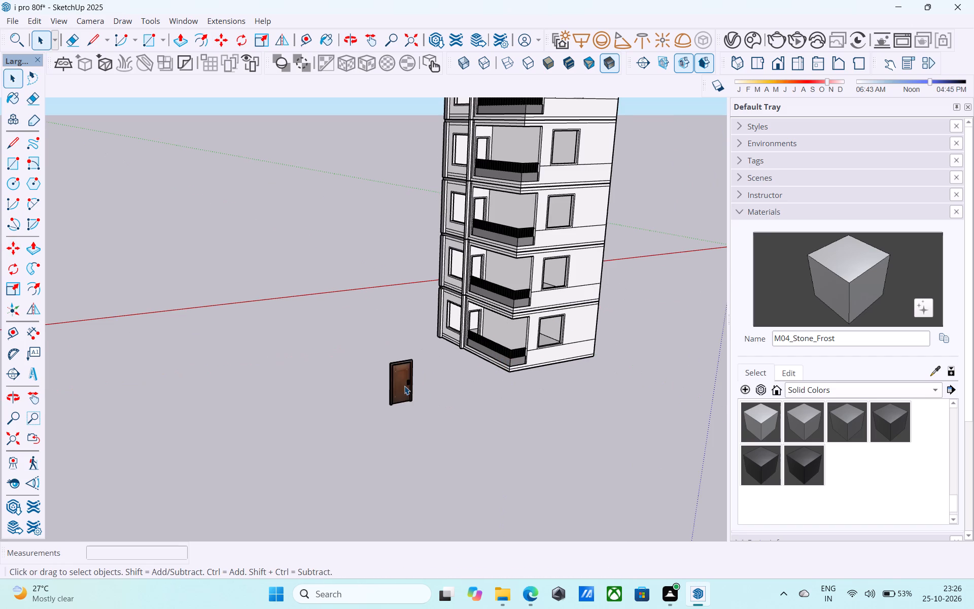
key(ctrl+c)
click(516, 314)
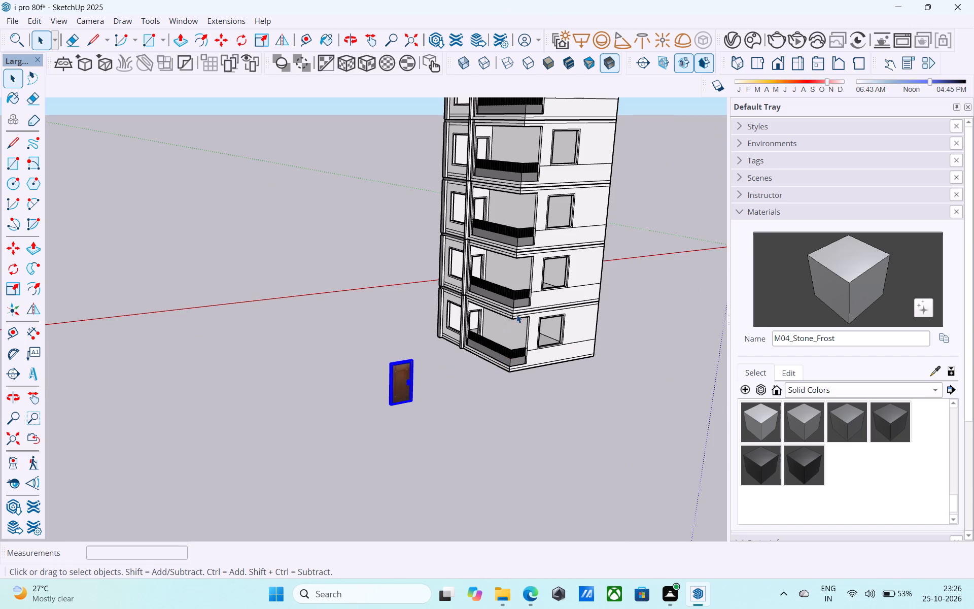
double_click(505, 338)
scroll(505, 338, up, 8)
key(ctrl+v)
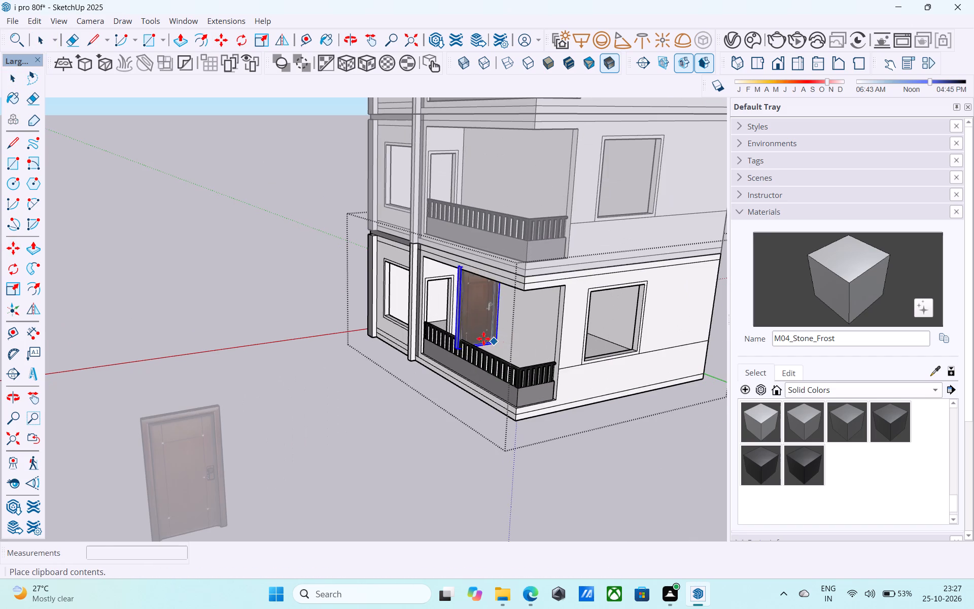
scroll(480, 338, up, 7)
middle_drag(478, 334, 359, 396)
scroll(359, 396, up, 7)
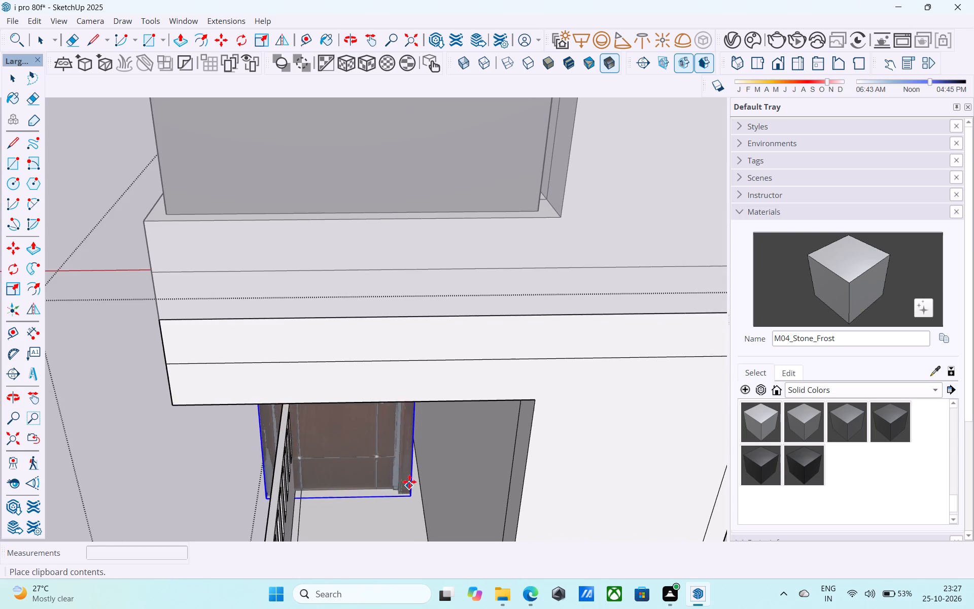
middle_drag(410, 476, 421, 408)
click(410, 388)
Move the pasted door by its lower corner about 1' 11" against the balcony wall that contains the door opening.
scroll(413, 400, up, 3)
middle_drag(411, 400, 519, 426)
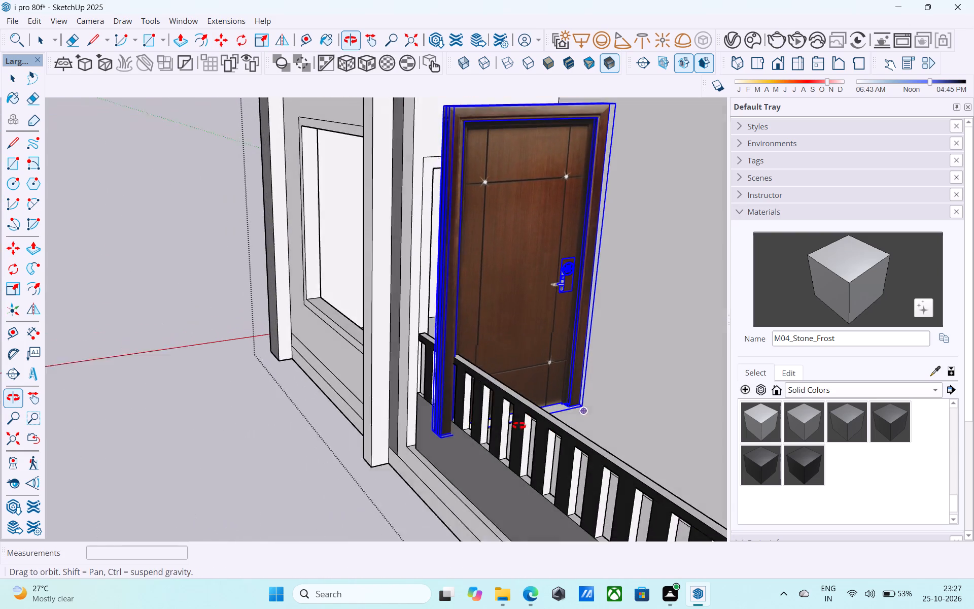
middle_drag(519, 426, 523, 428)
scroll(474, 448, up, 15)
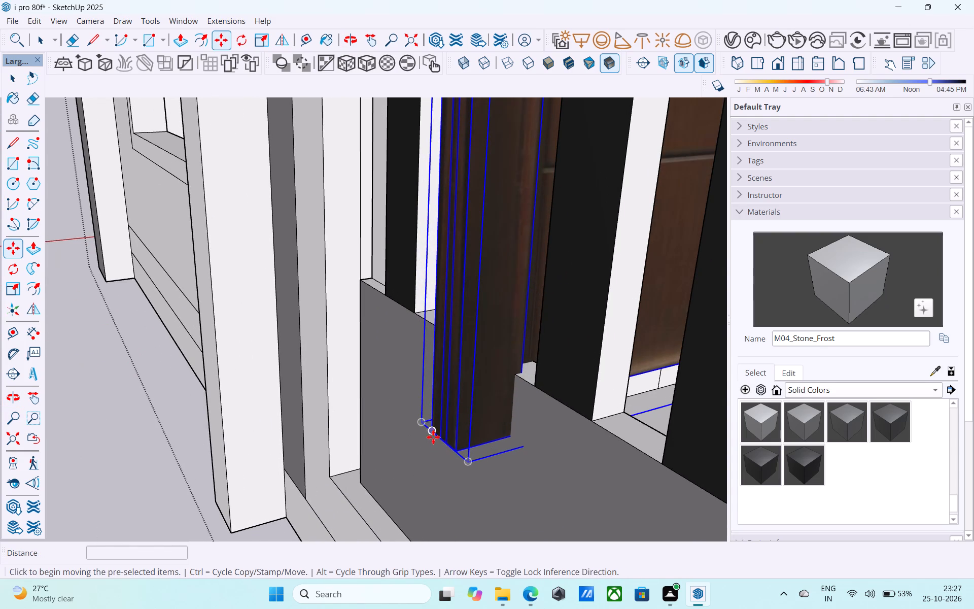
click(433, 436)
scroll(550, 350, down, 6)
middle_drag(559, 345, 418, 389)
scroll(414, 390, down, 10)
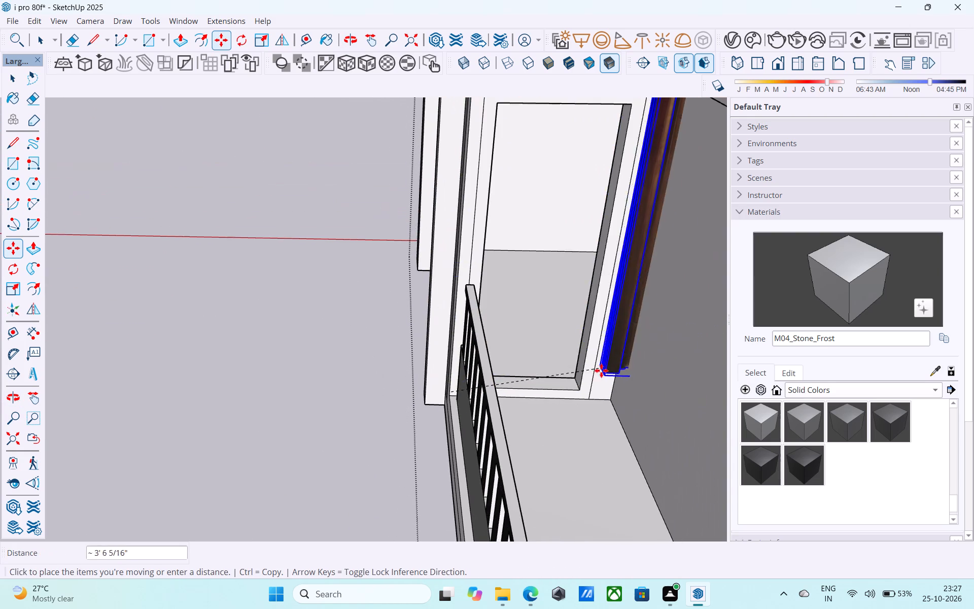
middle_drag(580, 383, 549, 359)
scroll(476, 384, up, 9)
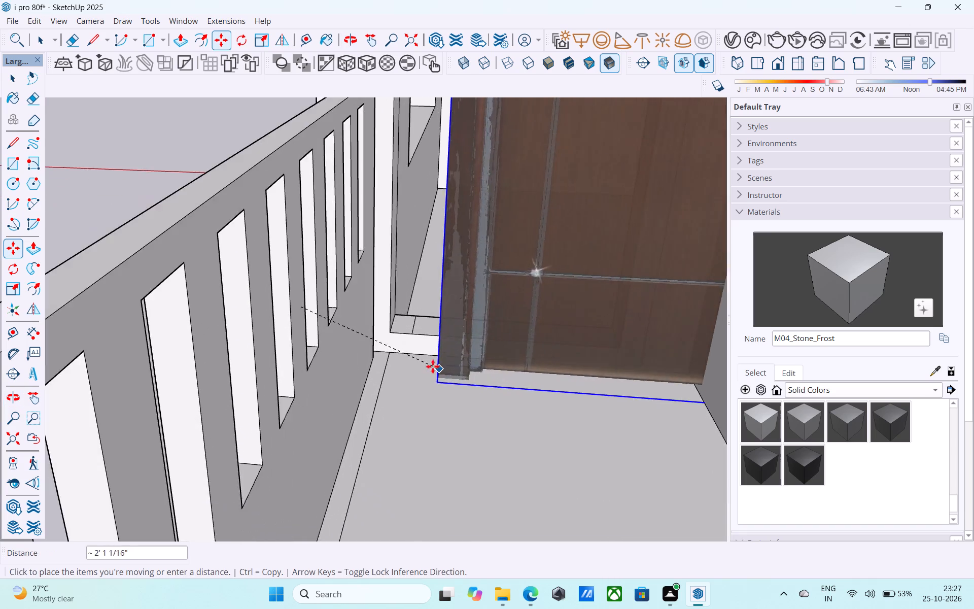
scroll(433, 366, up, 4)
click(372, 313)
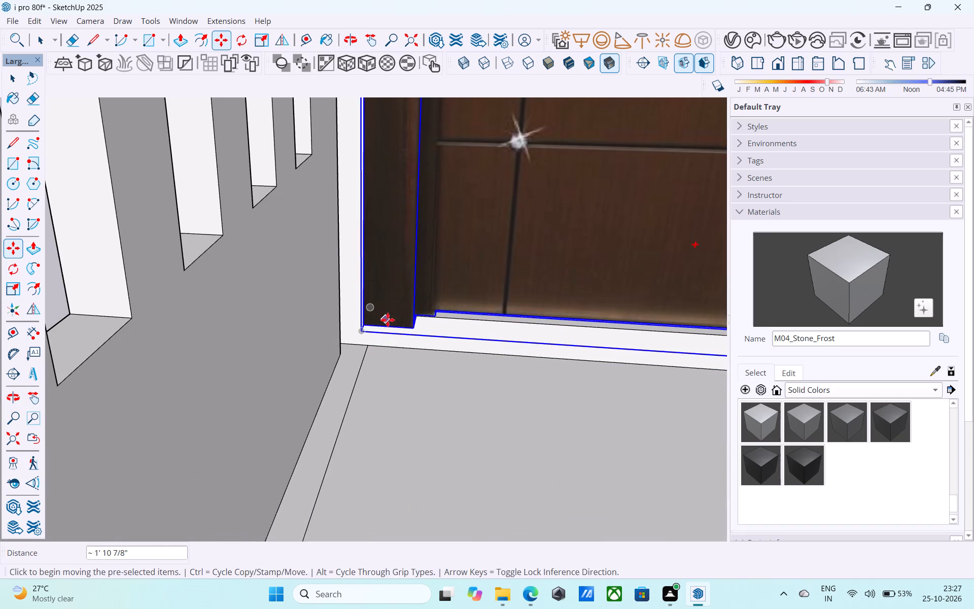
key(space)
Scale the door down uniformly from its lower corner to about 0.79.
scroll(417, 348, down, 10)
middle_click(435, 366)
key(s)
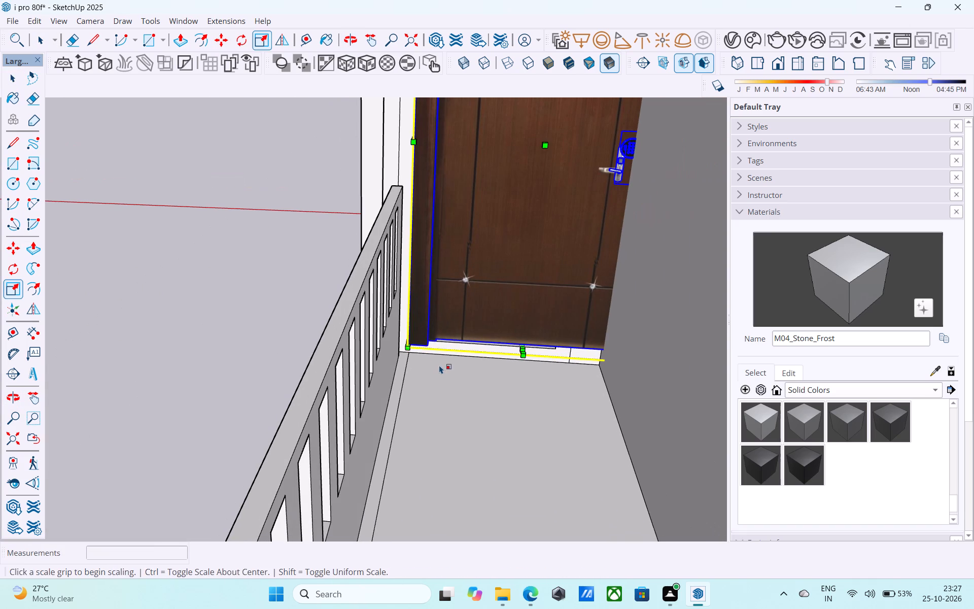
scroll(481, 346, down, 2)
shift+middle_drag(481, 346, 475, 398)
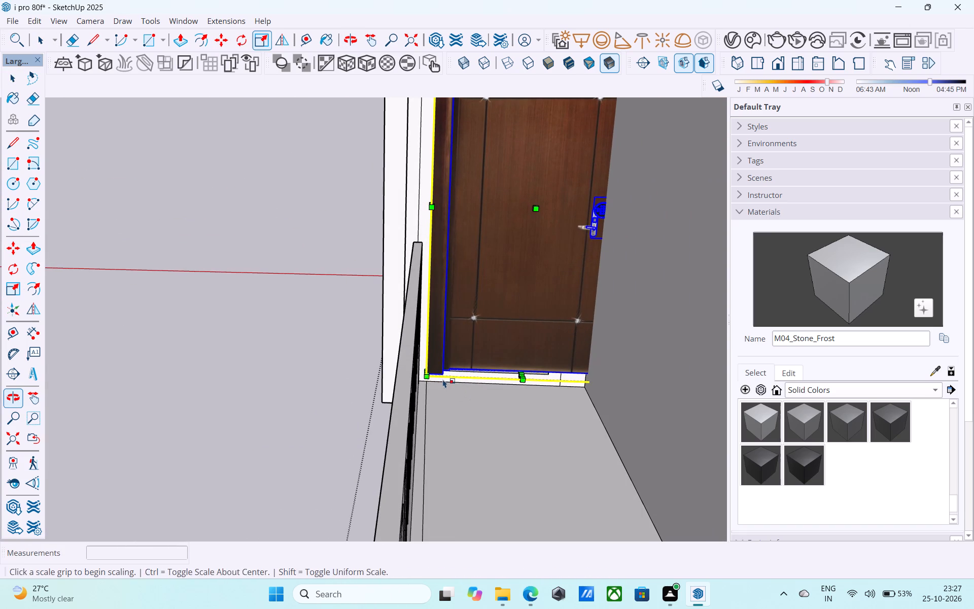
click(427, 375)
click(482, 317)
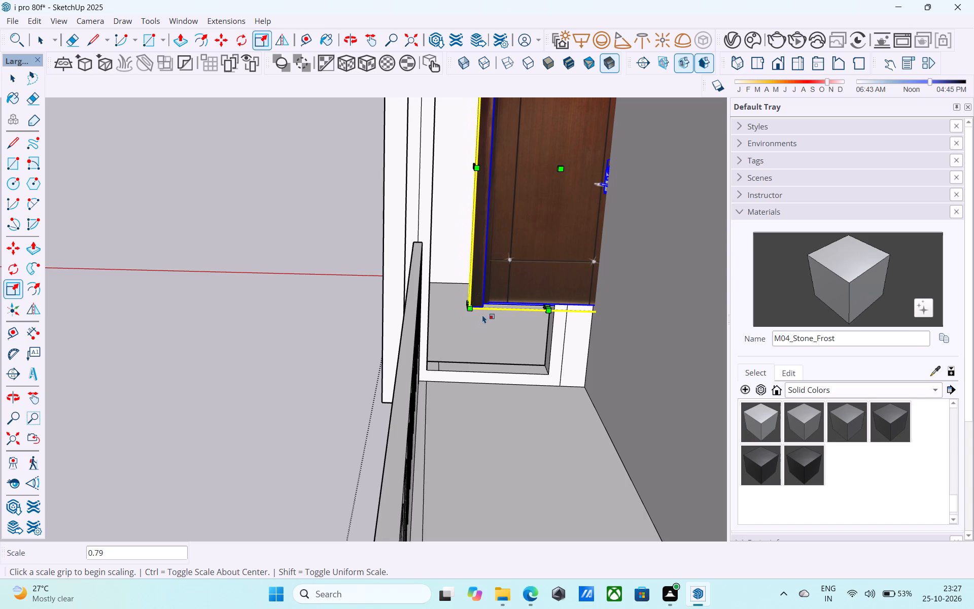
Move the scaled door by its lower corner down to the bottom corner of the balcony door opening.
key(m)
scroll(481, 313, up, 7)
middle_click(463, 303)
middle_drag(464, 306, 471, 318)
scroll(471, 318, up, 1)
scroll(475, 316, down, 5)
middle_drag(476, 317, 537, 364)
middle_click(537, 364)
shift+middle_drag(465, 355, 631, 378)
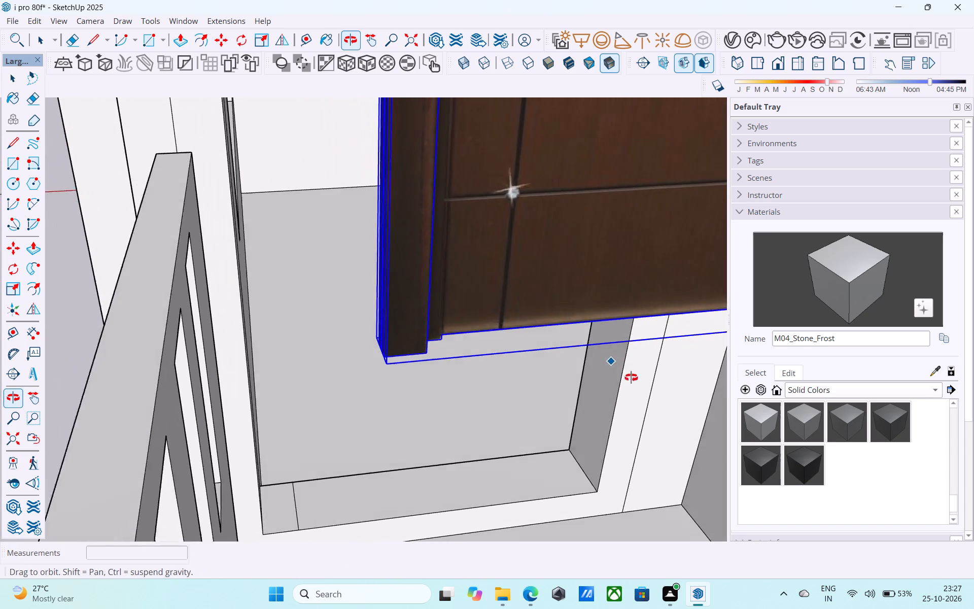
shift+middle_drag(631, 378, 642, 390)
click(382, 351)
middle_click(385, 397)
shift+middle_drag(384, 394, 375, 369)
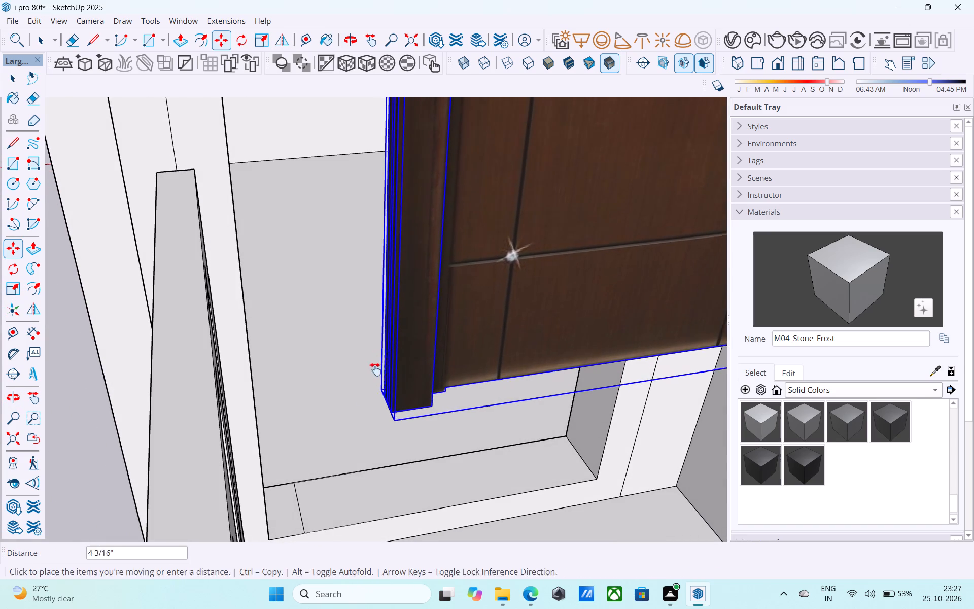
shift+middle_drag(375, 369, 351, 259)
middle_drag(239, 420, 227, 348)
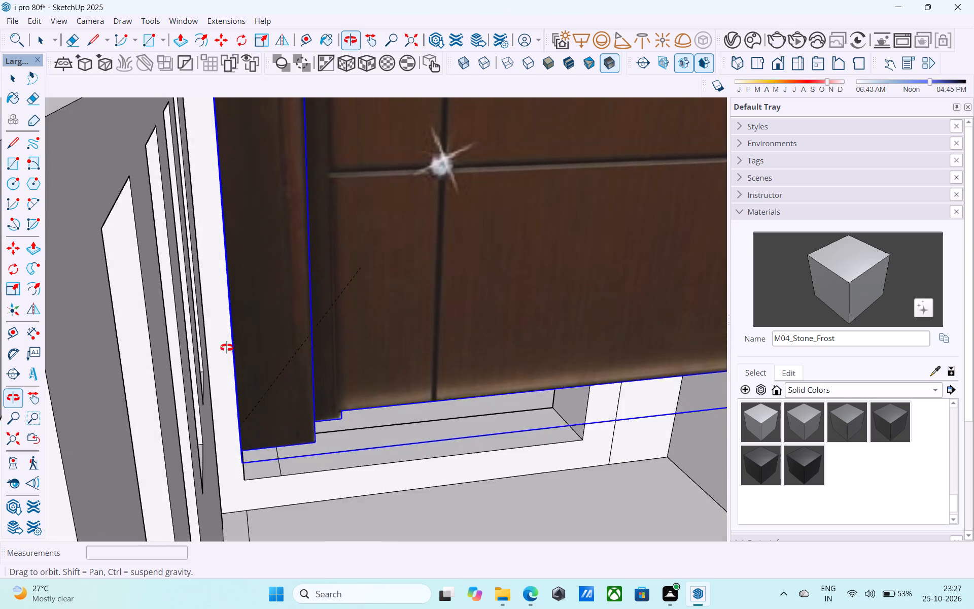
middle_drag(227, 348, 231, 349)
shift+middle_drag(306, 483, 293, 328)
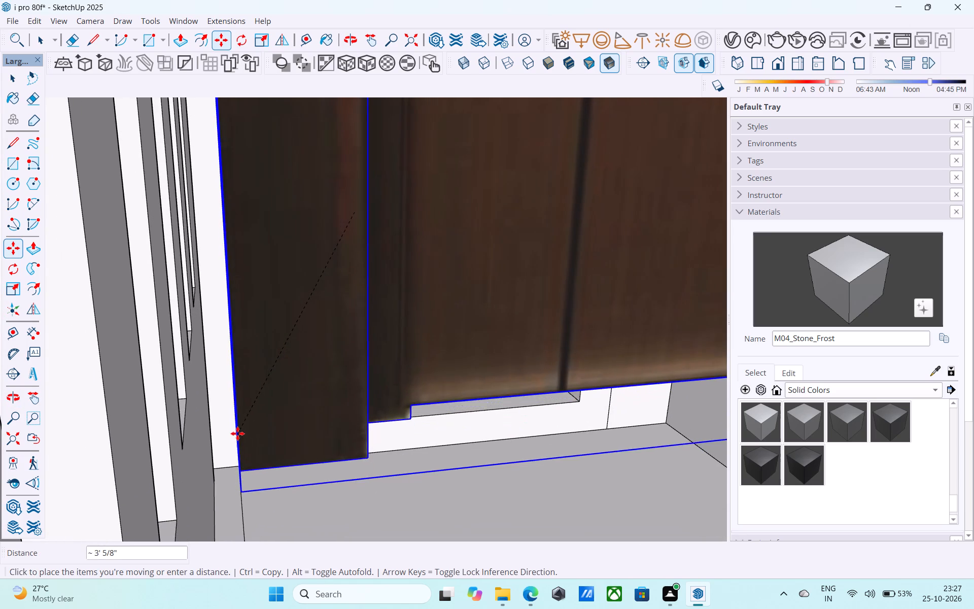
scroll(238, 429, up, 20)
scroll(238, 429, up, 8)
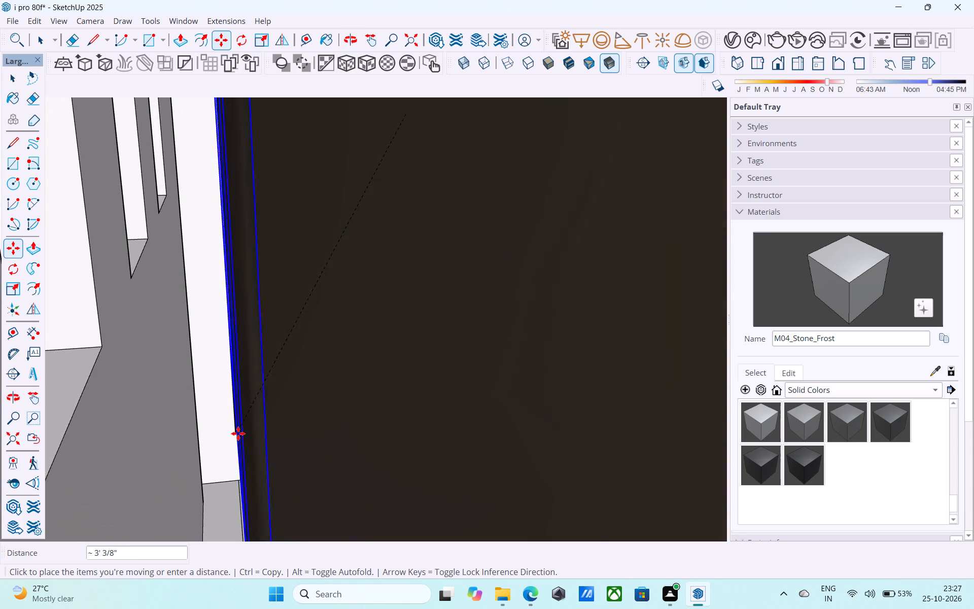
scroll(238, 433, up, 20)
scroll(238, 433, up, 20)
scroll(238, 433, up, 1)
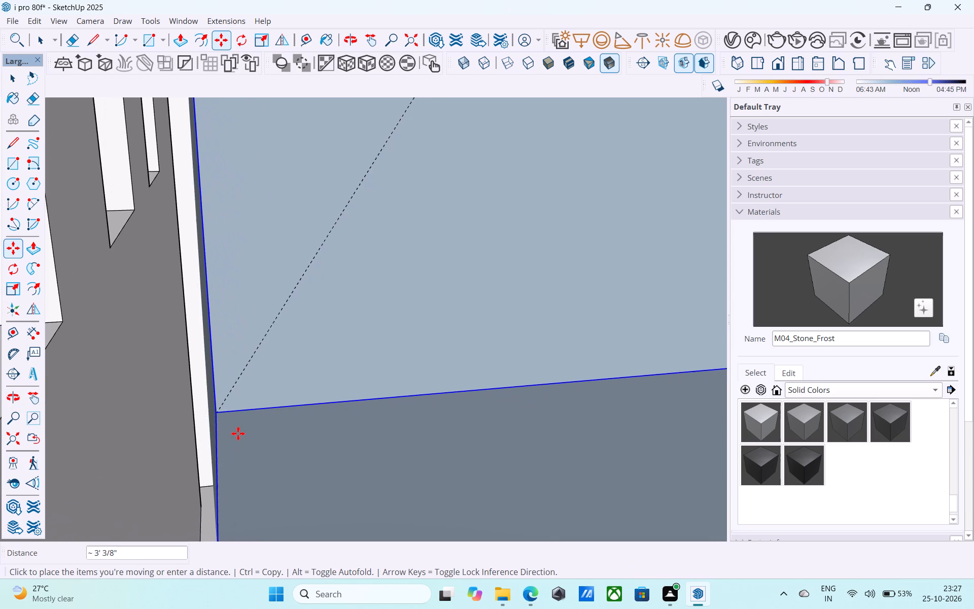
scroll(238, 433, up, 4)
middle_drag(238, 433, 392, 426)
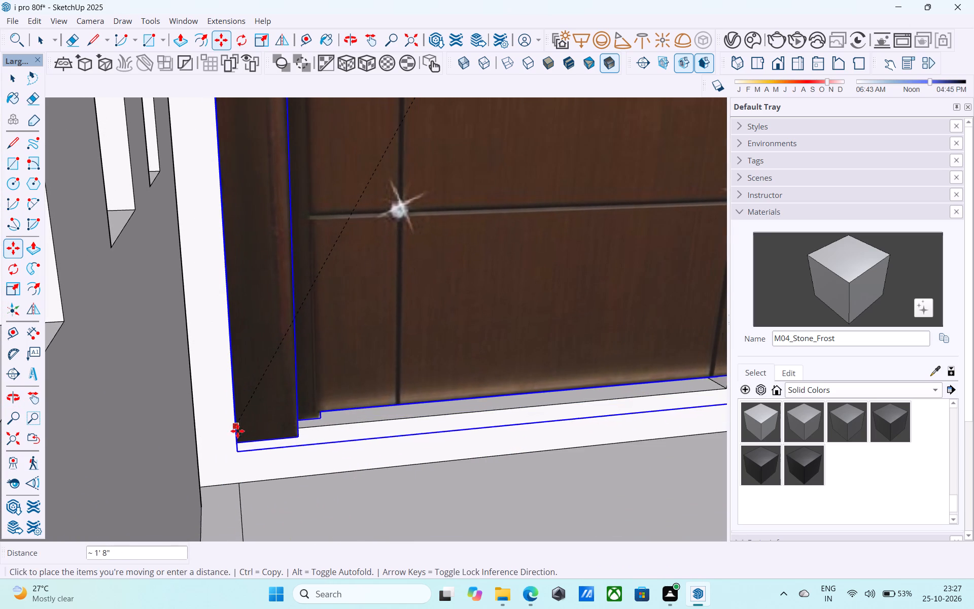
click(237, 433)
scroll(239, 432, down, 20)
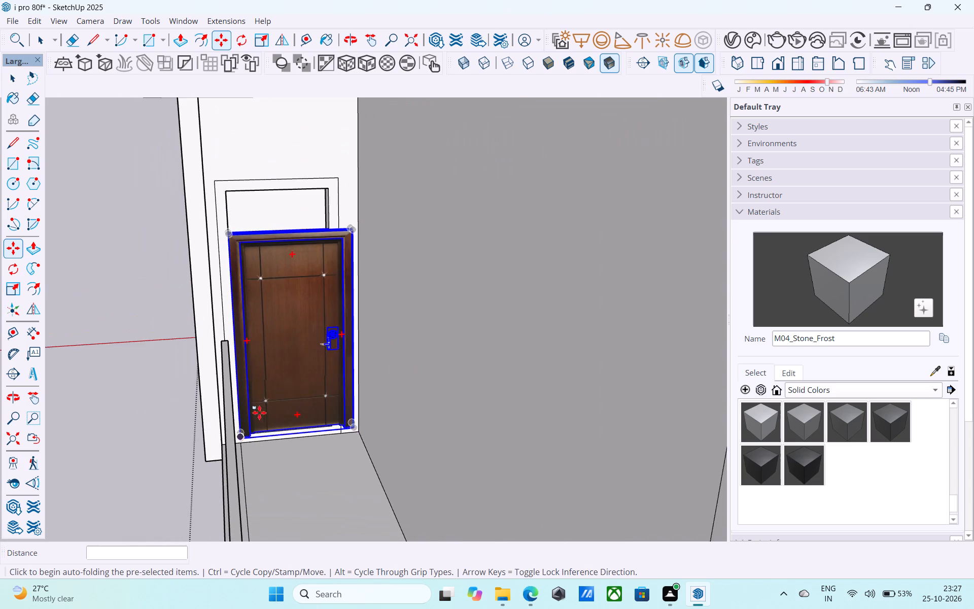
scroll(264, 407, down, 3)
middle_click(283, 351)
middle_drag(283, 351, 295, 315)
scroll(302, 325, down, 10)
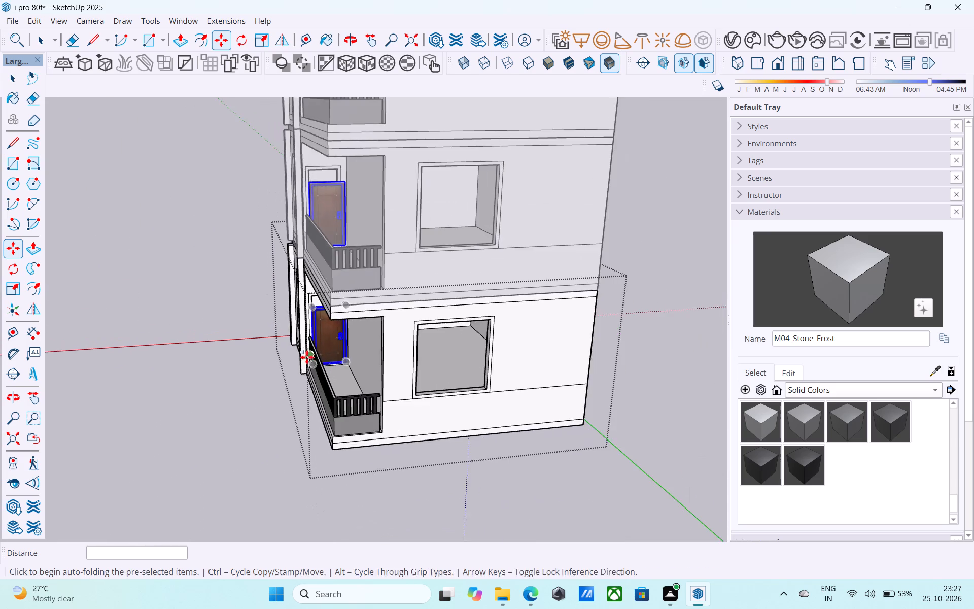
shift+middle_drag(309, 375, 317, 342)
scroll(335, 328, up, 13)
key(space)
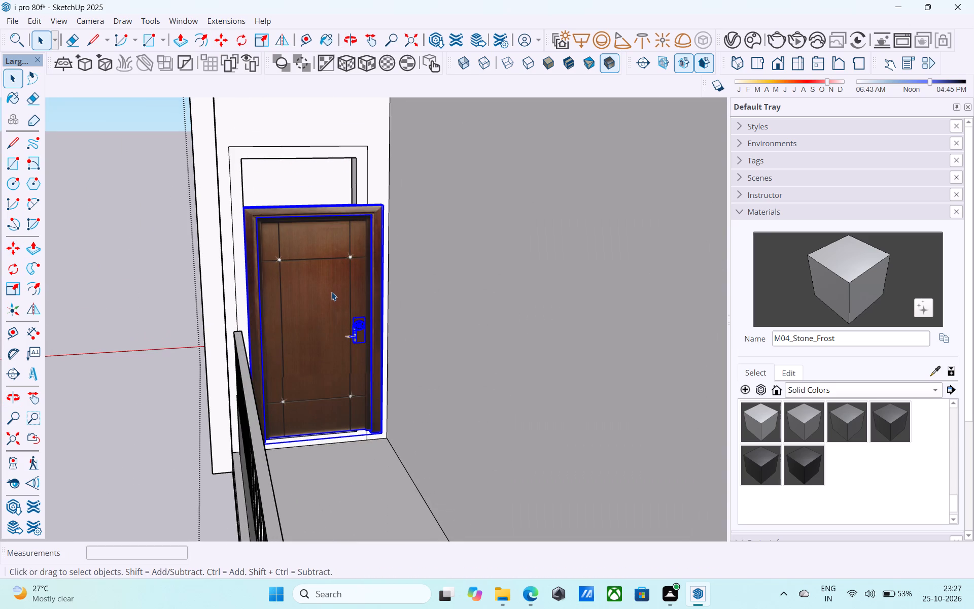
Scale the door's width along the red axis to about 0.89 from its handle side.
key(s)
scroll(409, 333, up, 8)
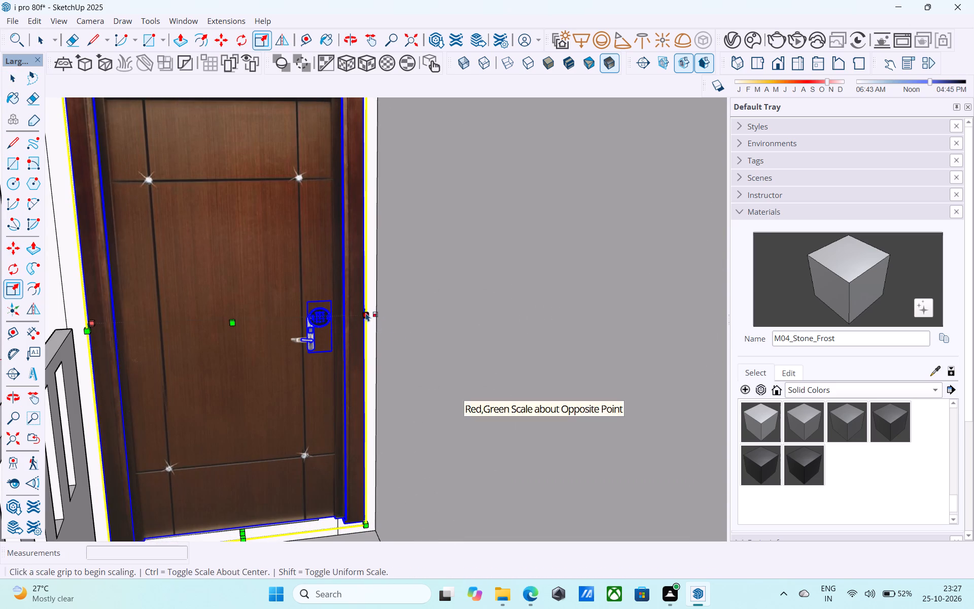
click(365, 310)
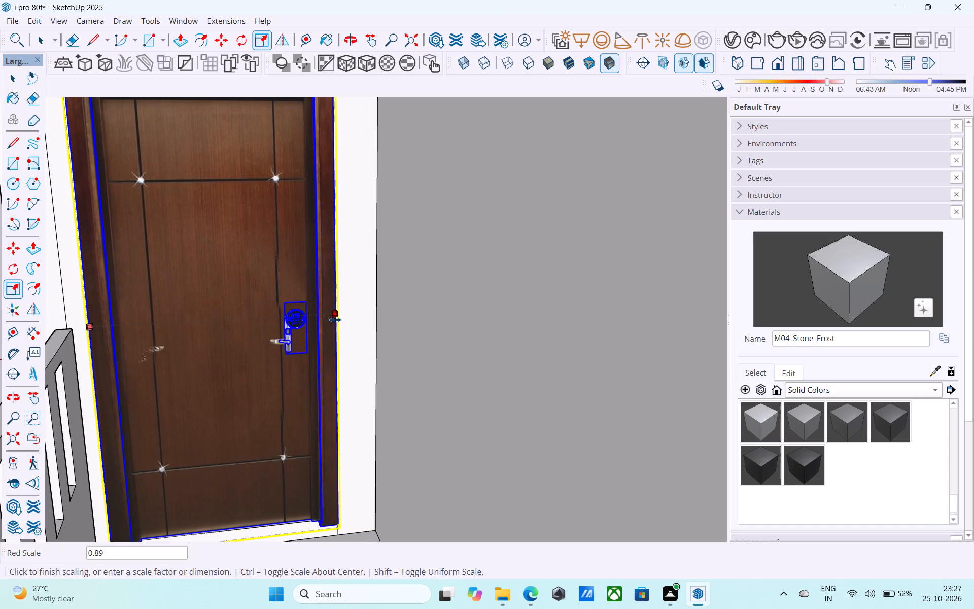
click(335, 320)
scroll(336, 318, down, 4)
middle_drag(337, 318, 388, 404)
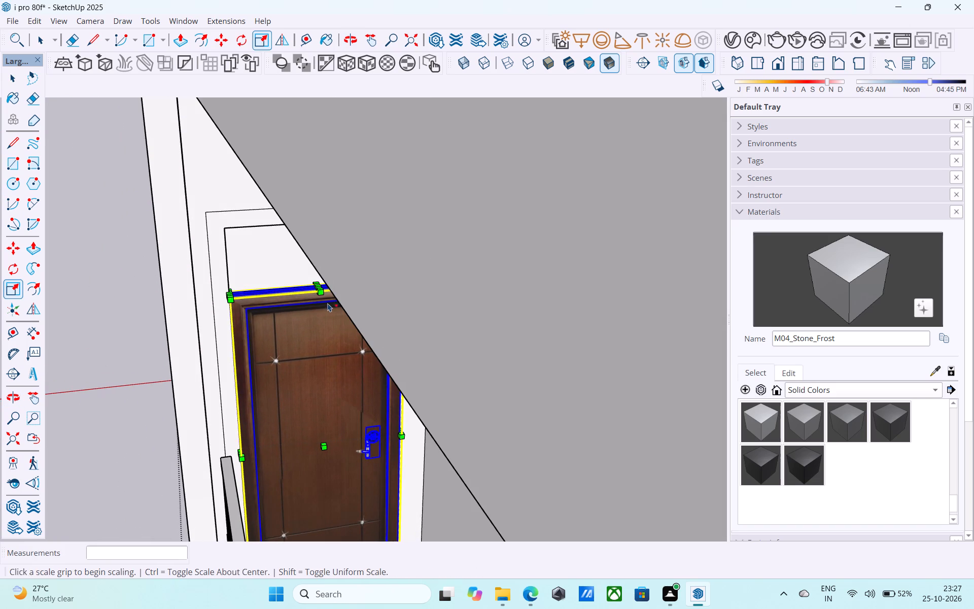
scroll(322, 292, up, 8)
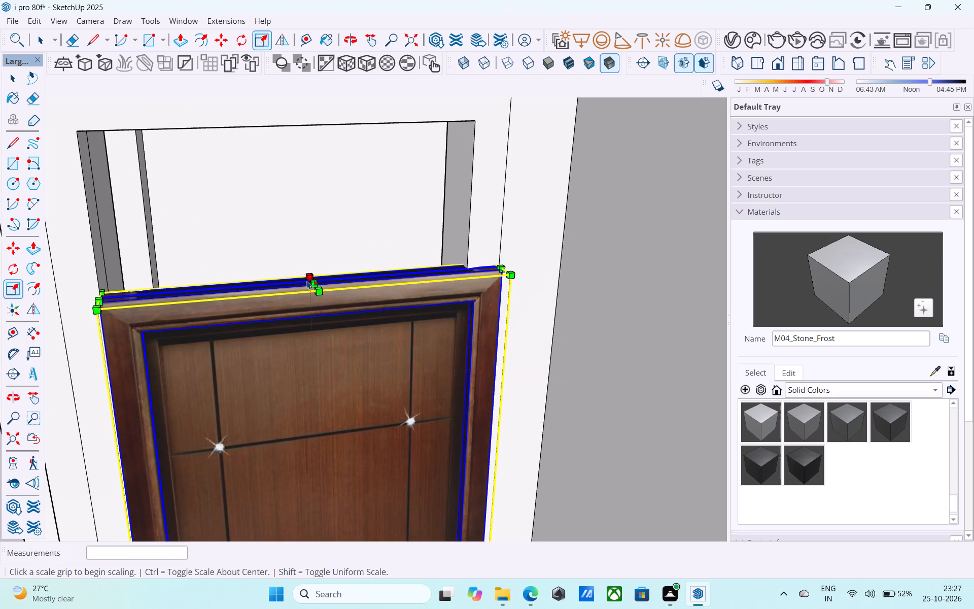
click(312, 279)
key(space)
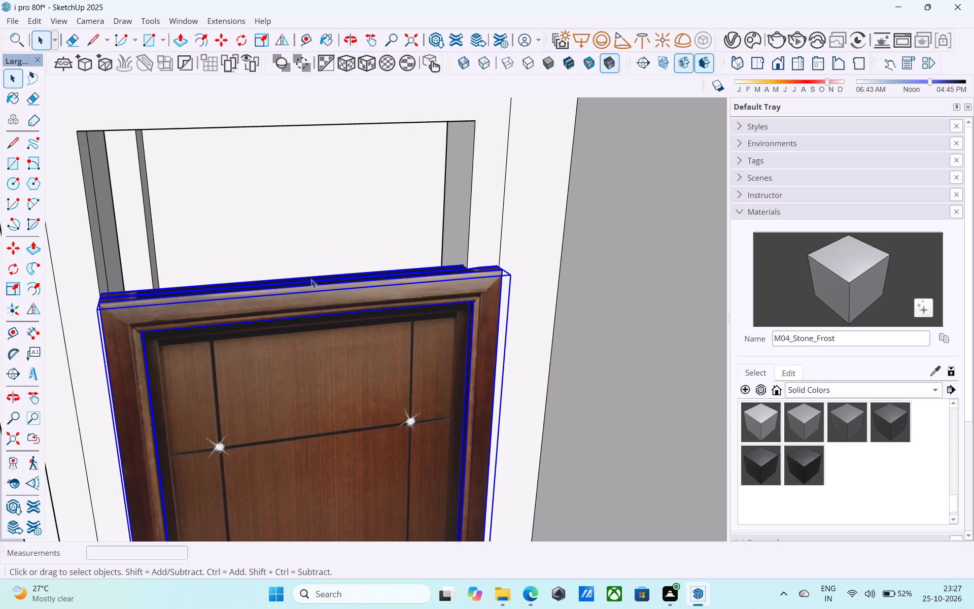
Scale the fourth-floor balcony door's height upward from its top side to the head of the door opening.
key(ctrl+z)
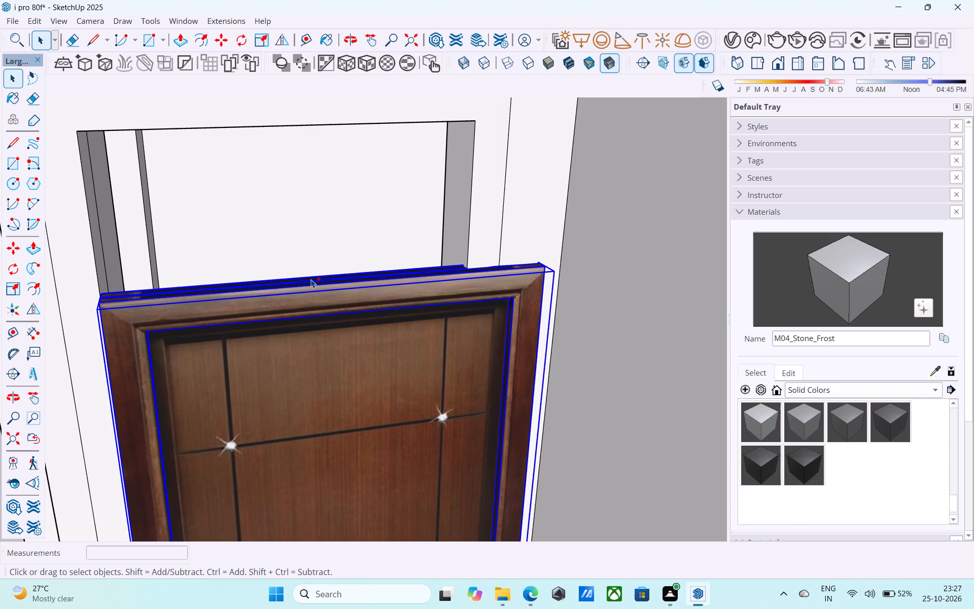
key(ctrl+y)
key(s)
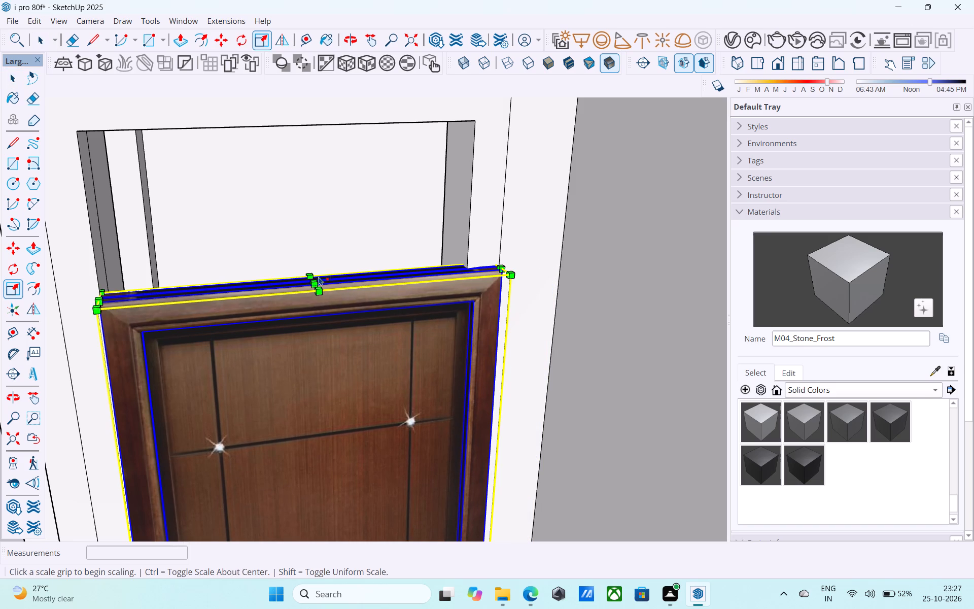
click(316, 280)
scroll(329, 201, down, 4)
shift+middle_drag(329, 202, 333, 210)
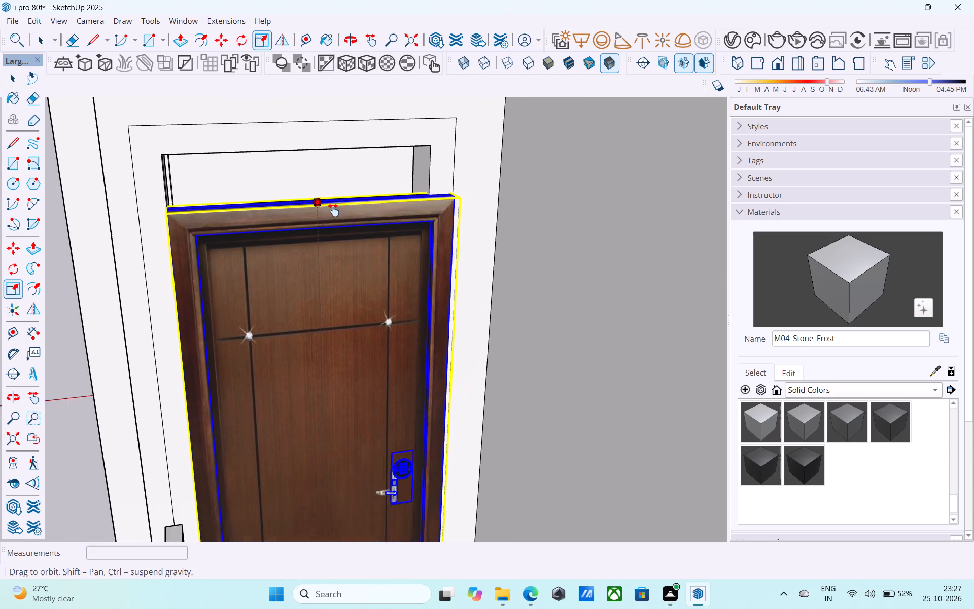
shift+middle_drag(333, 210, 343, 236)
click(319, 156)
Widen the door along the red axis from the side opposite its handle to the outer edge of the opening, and clear the selection.
middle_drag(295, 281, 332, 189)
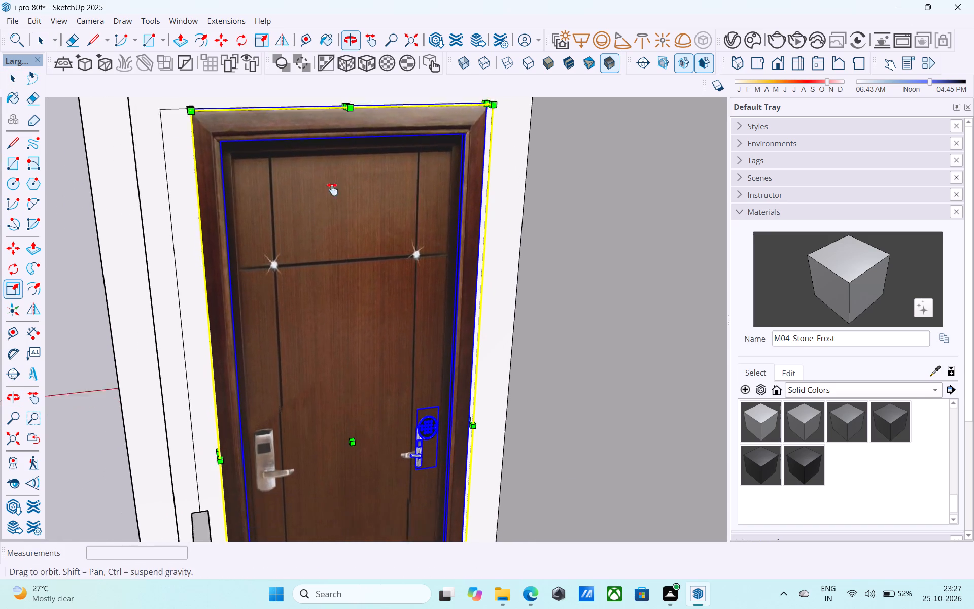
middle_drag(332, 189, 359, 146)
scroll(263, 387, up, 7)
click(264, 362)
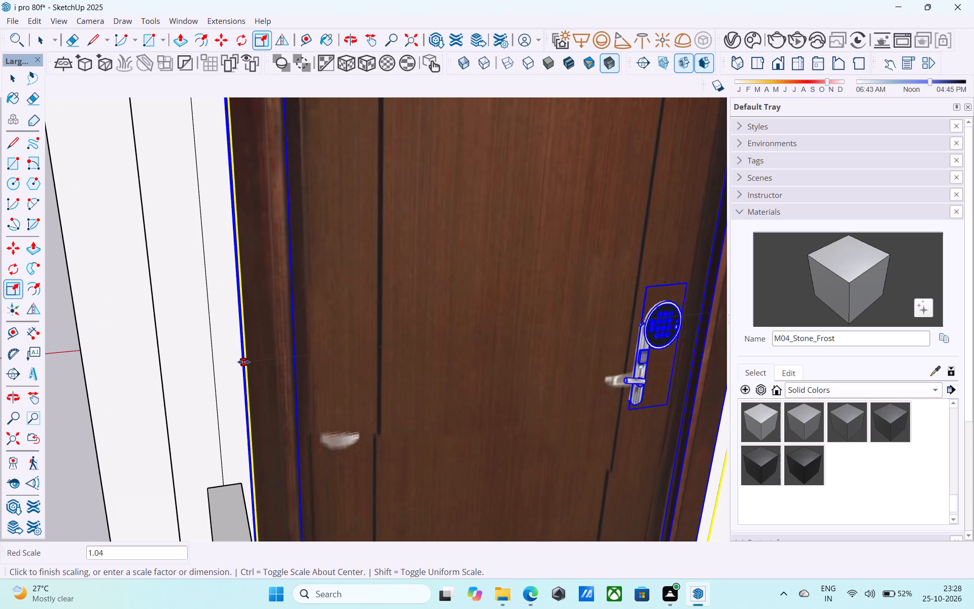
click(215, 365)
key(space)
scroll(228, 356, down, 11)
key(space)
middle_drag(263, 336, 343, 291)
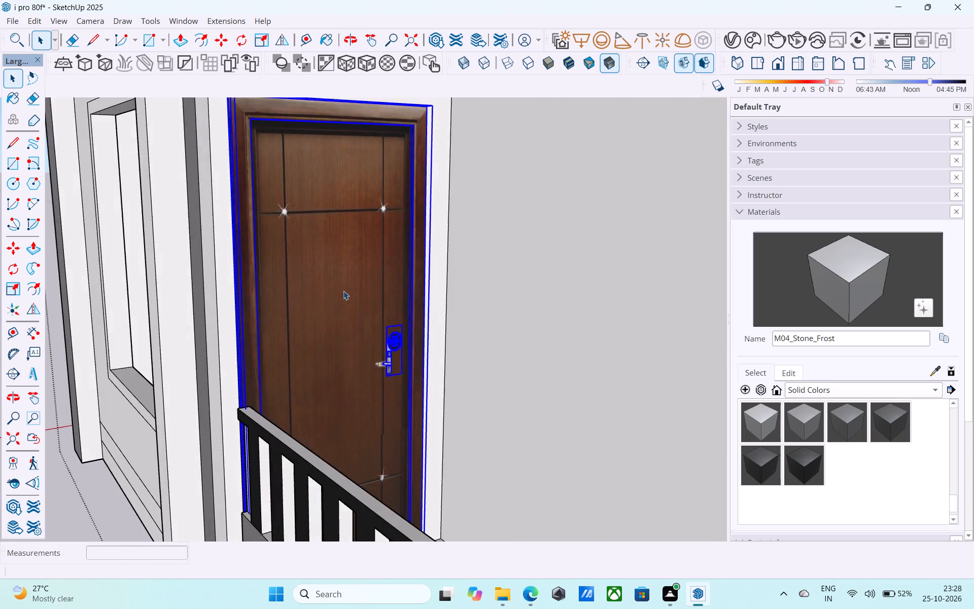
scroll(344, 291, down, 20)
click(220, 340)
scroll(220, 340, down, 6)
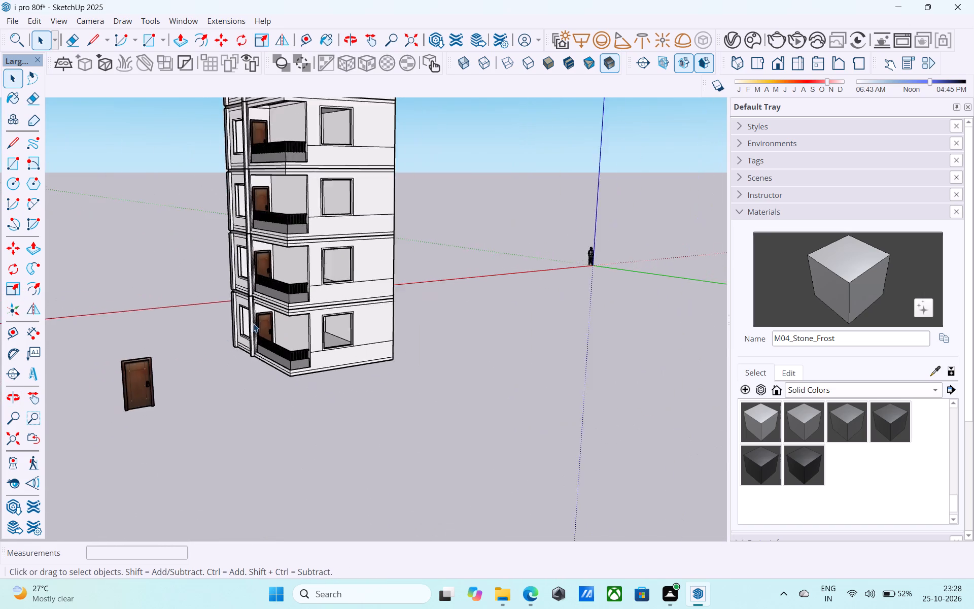
Select the spare door standing beside the building and scale its width down along the red axis from its handle side.
scroll(266, 315, down, 6)
middle_drag(268, 316, 269, 344)
scroll(260, 206, up, 4)
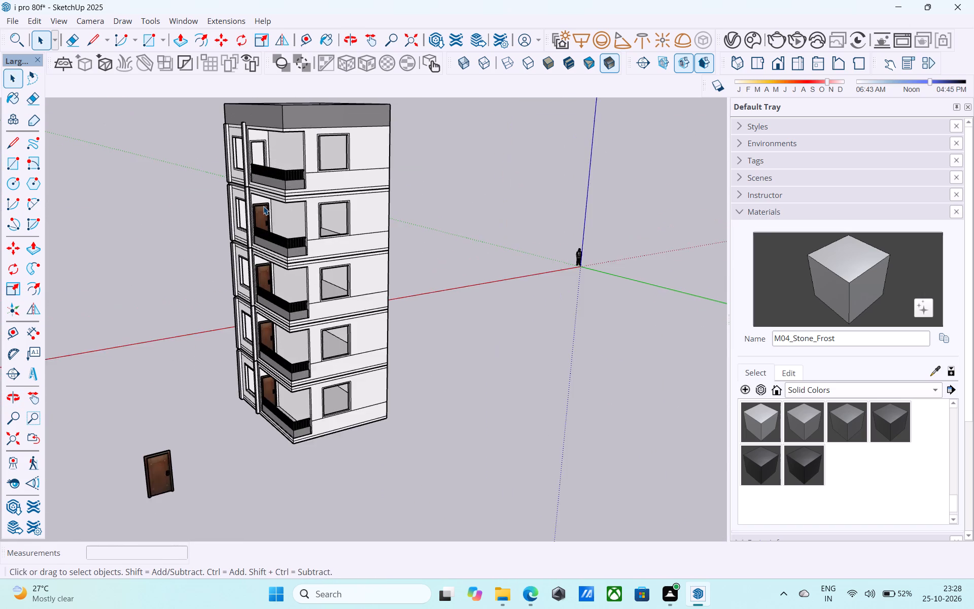
scroll(263, 206, up, 2)
click(152, 496)
key(m)
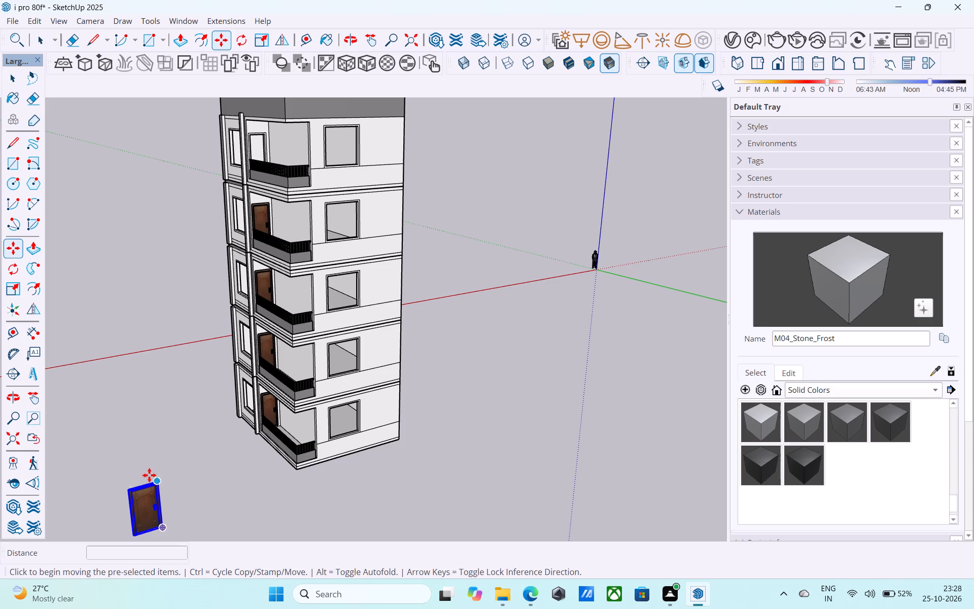
middle_drag(163, 444, 145, 481)
scroll(143, 482, up, 14)
scroll(272, 417, down, 7)
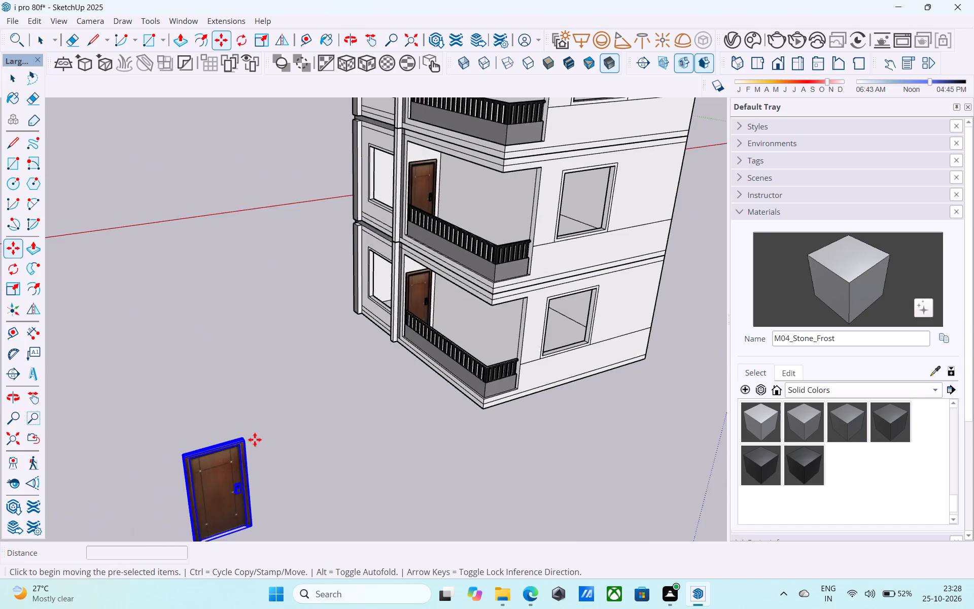
shift+middle_drag(254, 439, 305, 330)
middle_drag(292, 342, 177, 330)
key(s)
scroll(186, 376, up, 9)
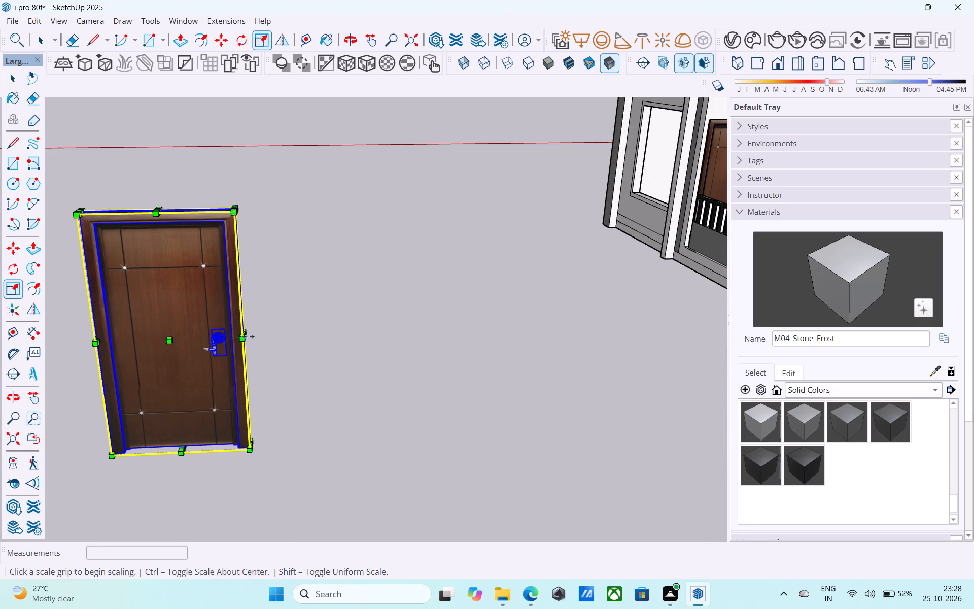
click(248, 335)
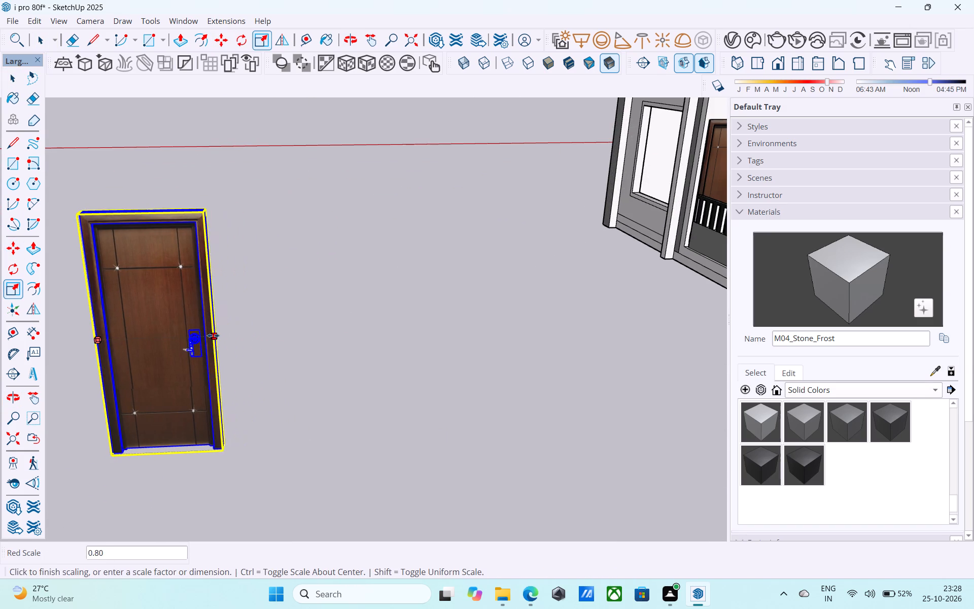
click(205, 337)
scroll(202, 336, down, 4)
shift+middle_drag(202, 336, 379, 440)
scroll(292, 349, up, 5)
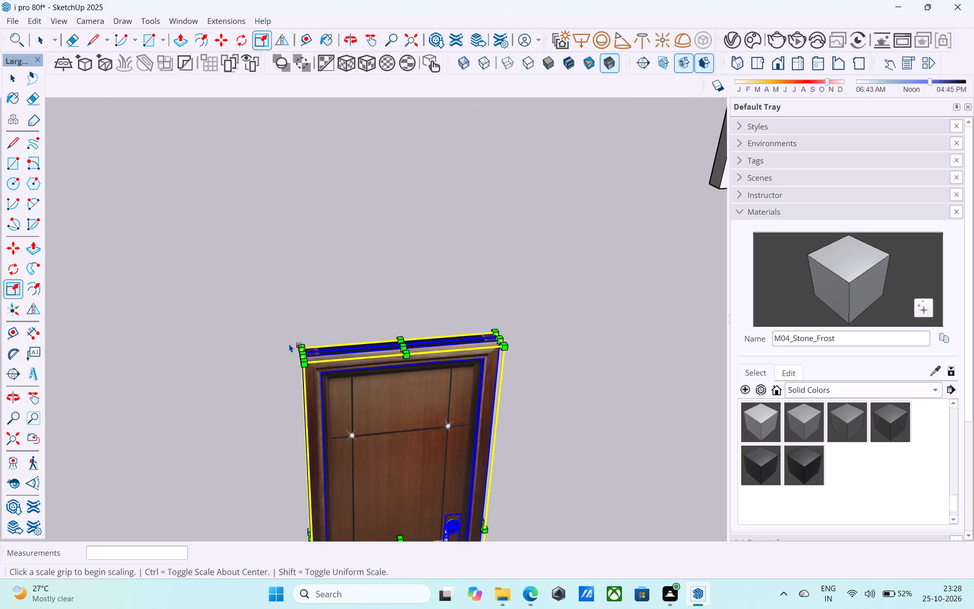
Move the narrowed door by its top back corner to the upper corner of the top-floor balcony door opening.
key(m)
click(495, 333)
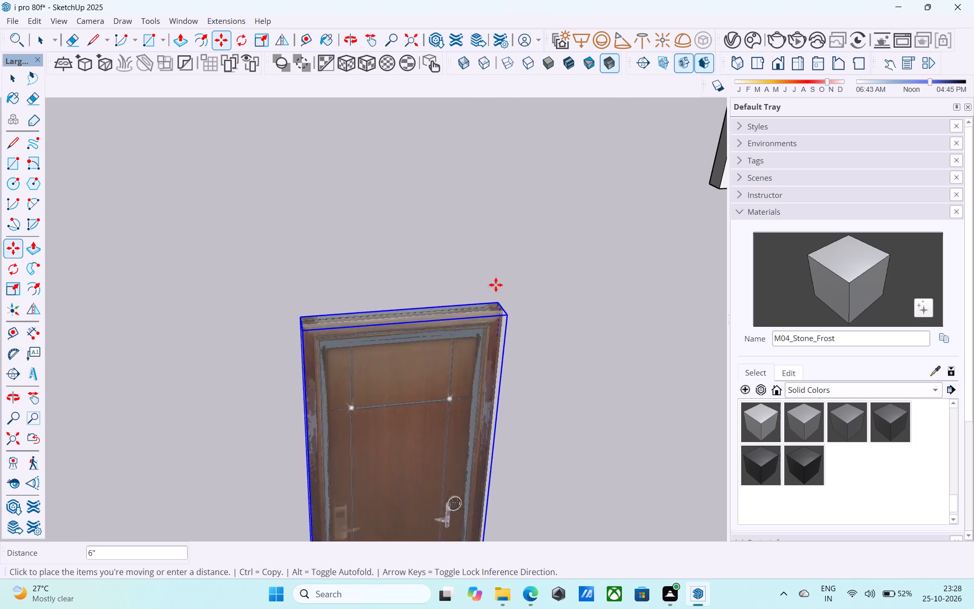
scroll(496, 285, down, 17)
shift+middle_drag(463, 309, 301, 425)
scroll(393, 345, down, 6)
middle_drag(421, 326, 293, 412)
middle_drag(287, 417, 278, 421)
shift+middle_drag(362, 314, 397, 377)
scroll(399, 368, up, 17)
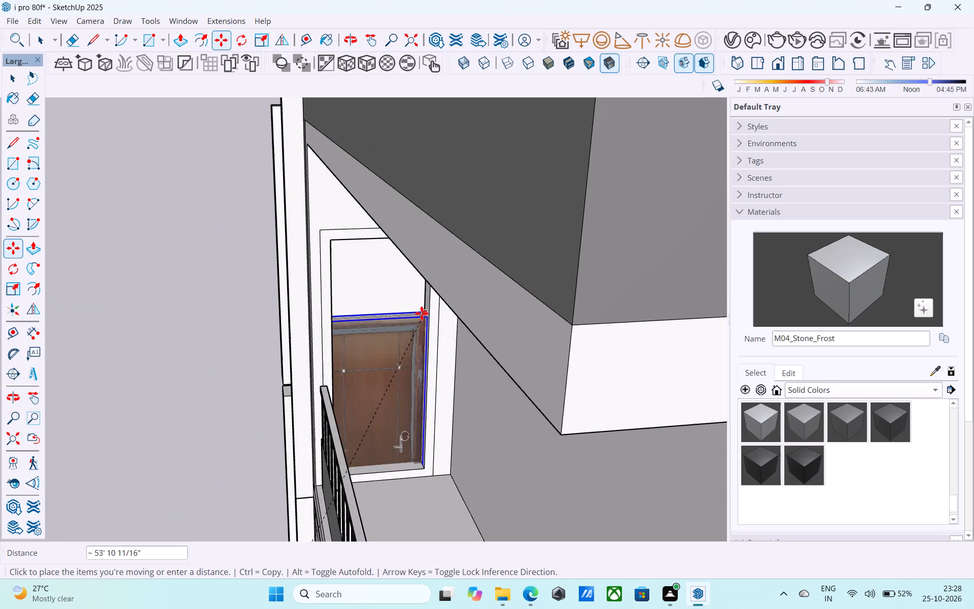
middle_drag(407, 351, 405, 309)
scroll(436, 267, up, 4)
click(441, 205)
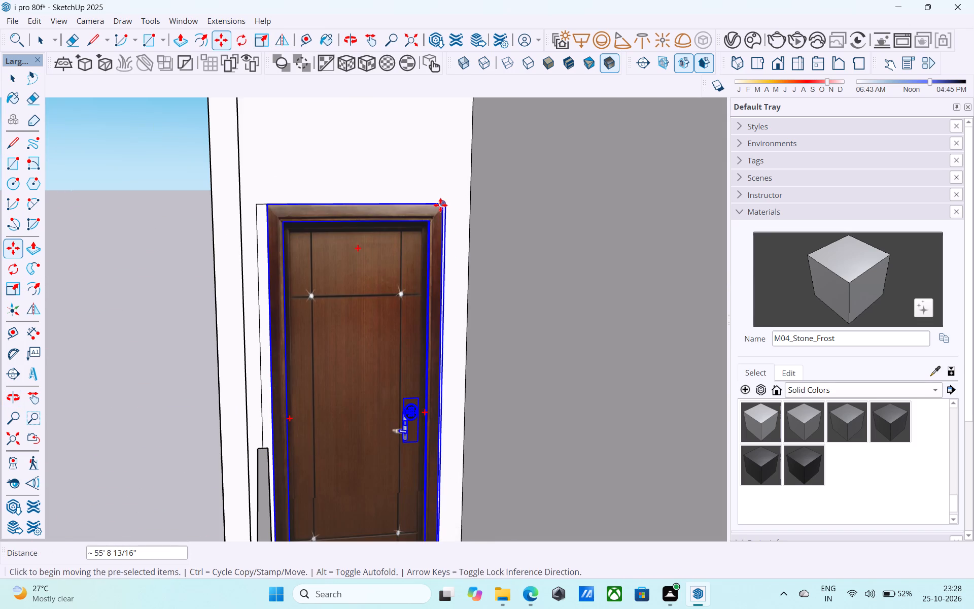
Widen the top-floor door along the red axis from the side opposite its handle to the opening's edge, and clear the selection.
middle_drag(272, 318, 322, 341)
key(s)
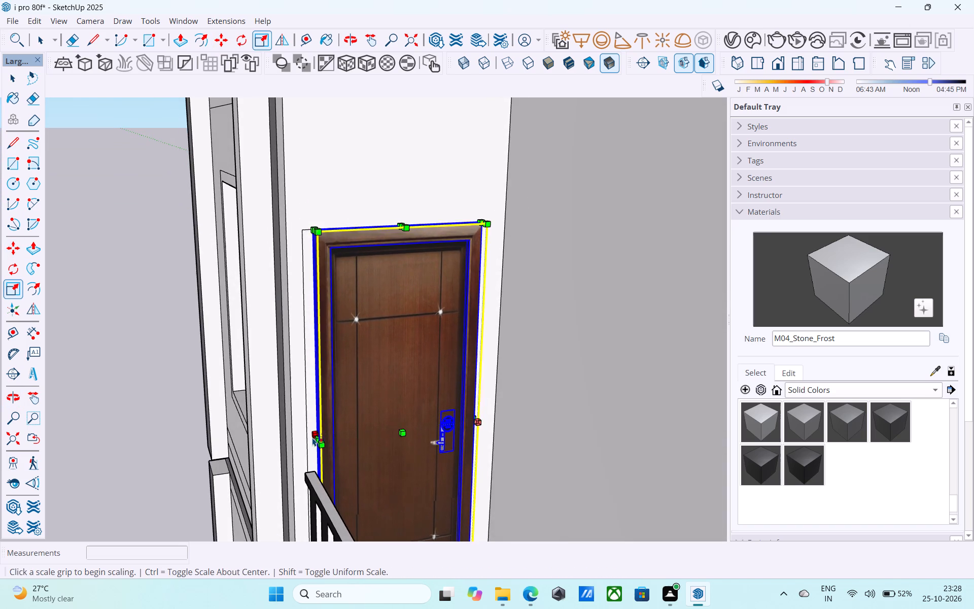
scroll(312, 438, up, 2)
click(319, 443)
click(306, 446)
key(space)
scroll(307, 443, down, 5)
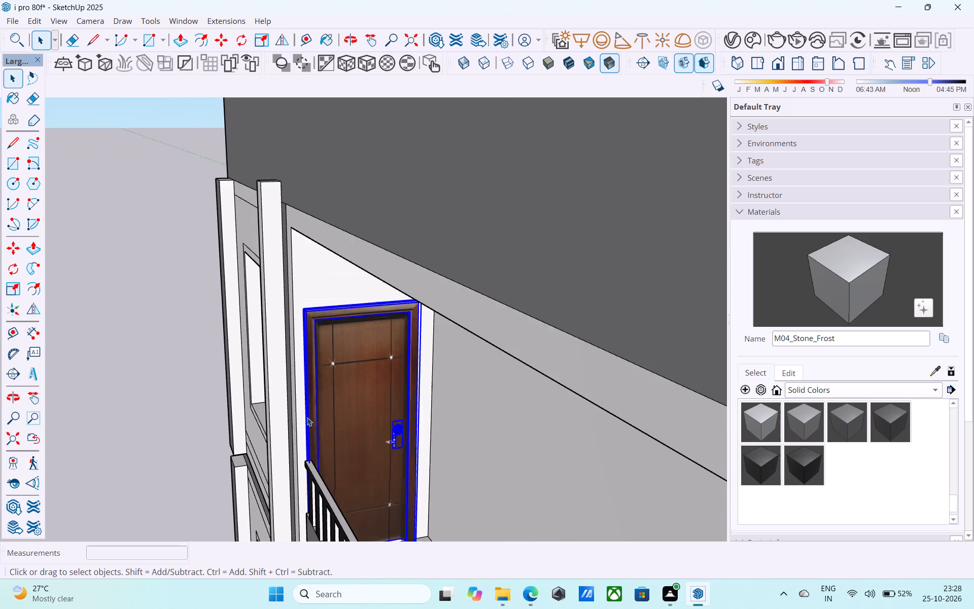
scroll(307, 417, down, 13)
click(221, 374)
middle_drag(240, 405, 326, 350)
scroll(333, 344, down, 8)
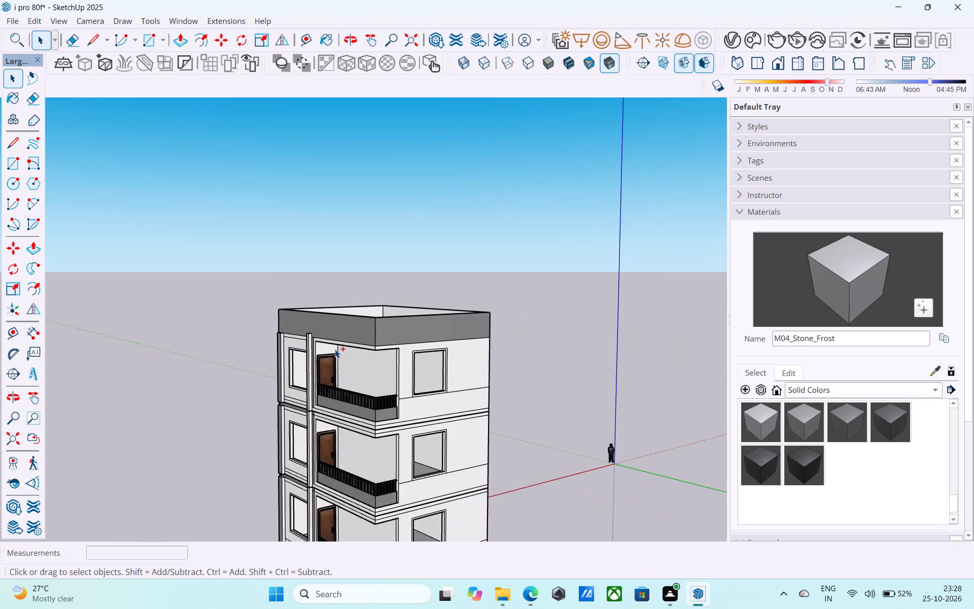
Save the model.
key(ctrl+s)
Select the imported window set standing away from the building and move it about 176' 5" closer to the facade.
scroll(334, 351, down, 14)
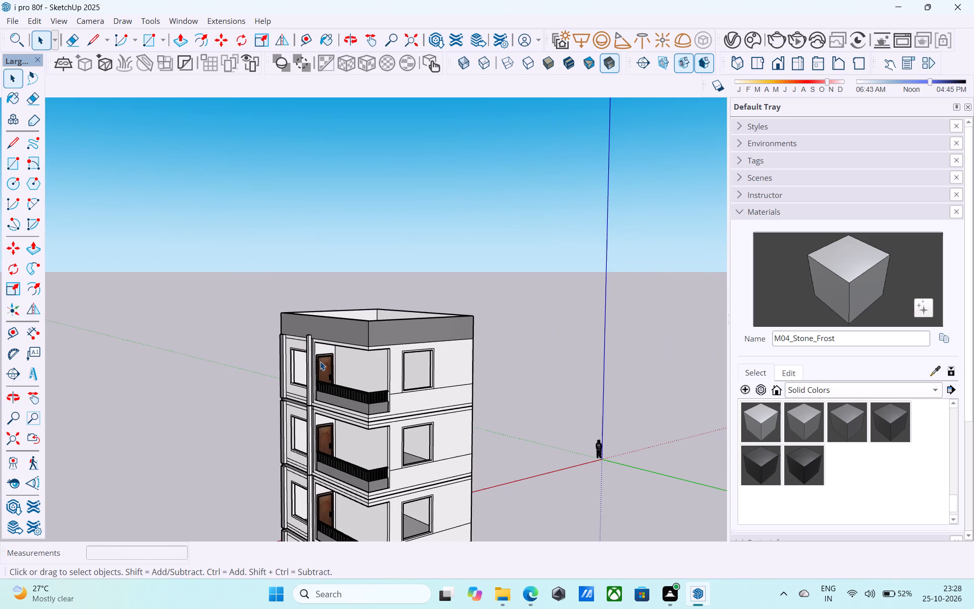
scroll(320, 364, down, 7)
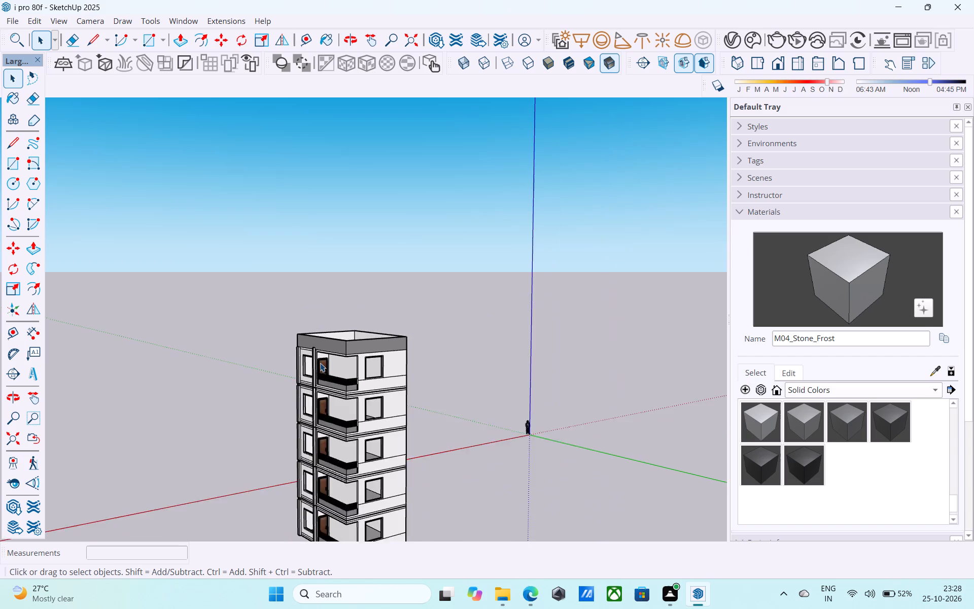
scroll(320, 363, down, 10)
middle_drag(309, 365, 512, 407)
drag(498, 471, 430, 373)
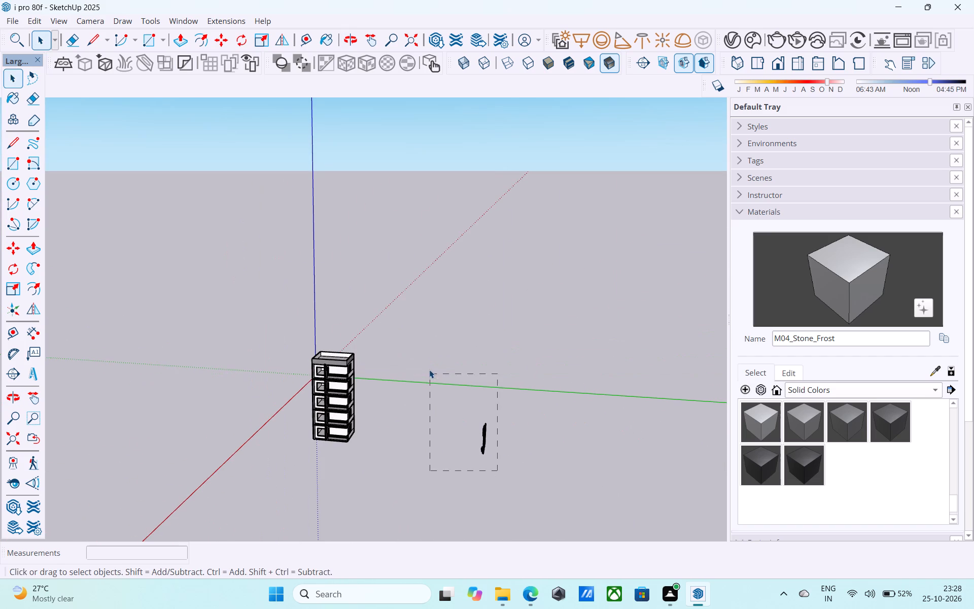
key(m)
click(439, 383)
click(318, 362)
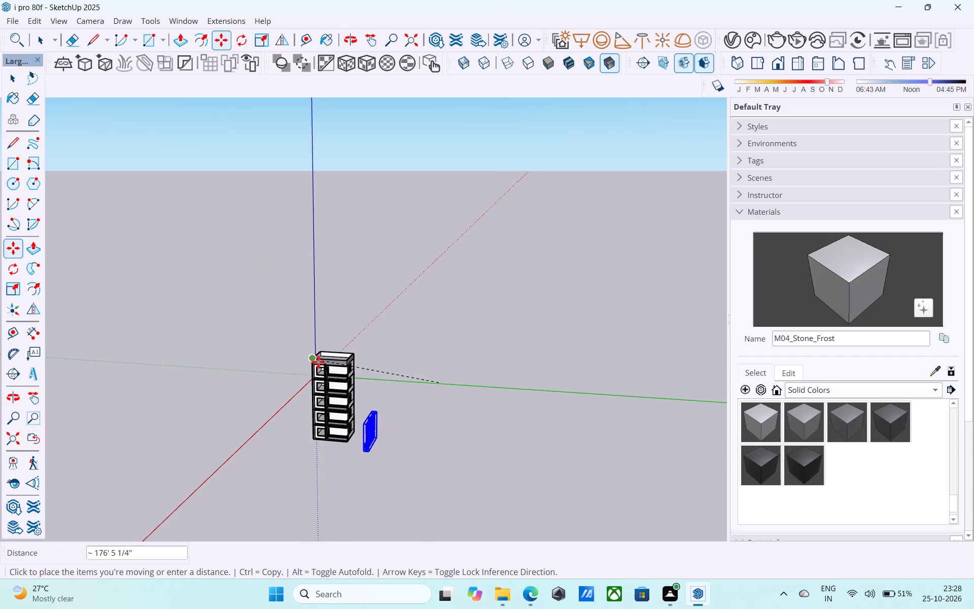
middle_drag(389, 428, 568, 433)
scroll(561, 433, up, 1)
scroll(382, 388, down, 3)
middle_drag(365, 410, 427, 410)
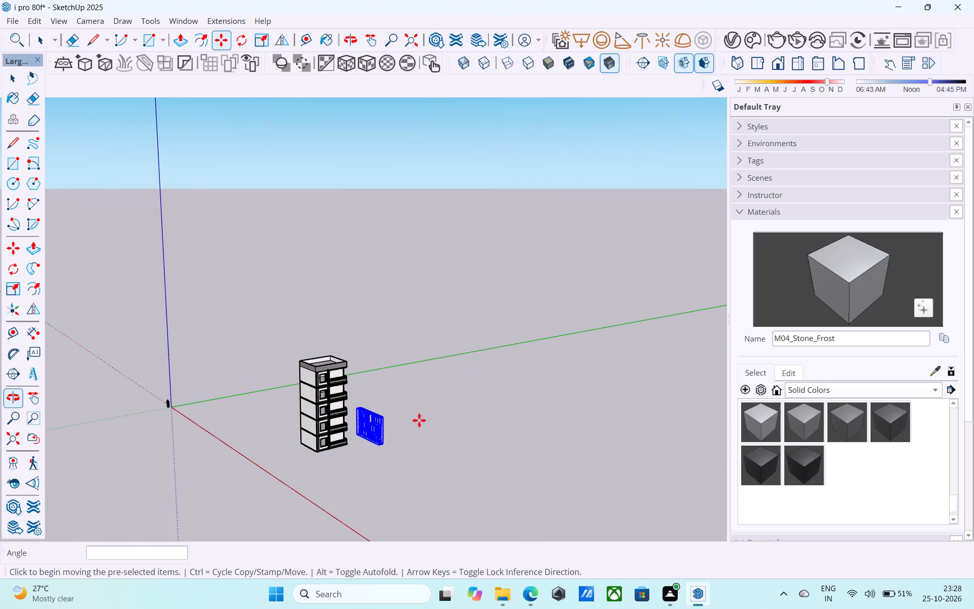
scroll(401, 428, up, 13)
key(space)
scroll(352, 437, up, 8)
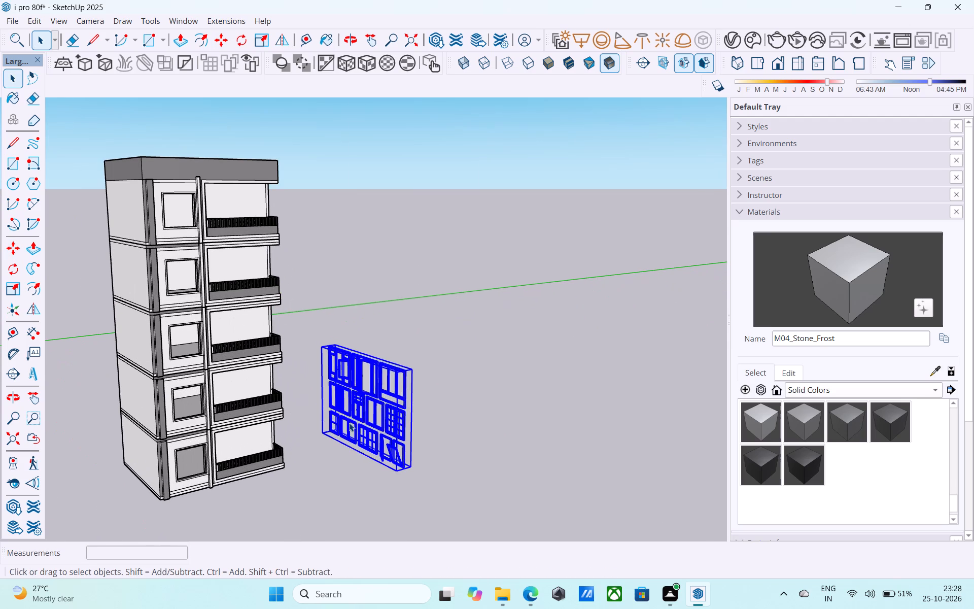
Explode the imported window set twice into individually selectable windows.
right_click(349, 423)
click(376, 168)
scroll(376, 168, up, 1)
right_click(361, 395)
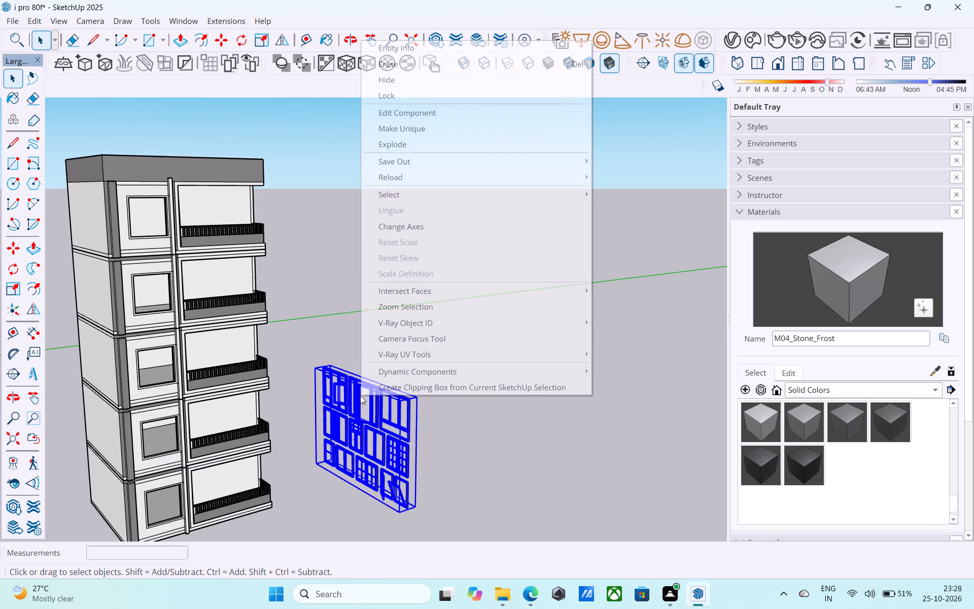
click(395, 151)
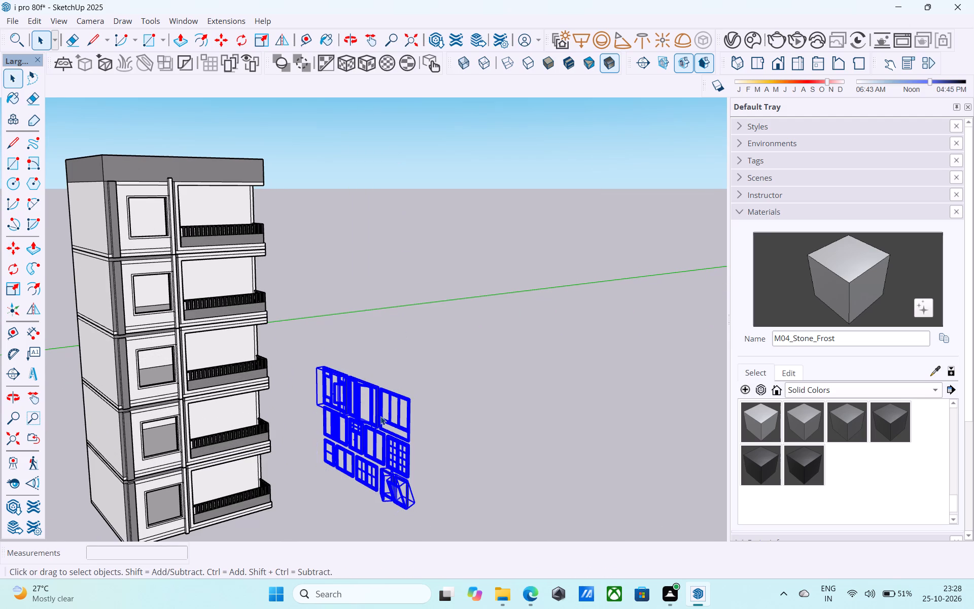
click(380, 416)
Copy the plain two-pane window from the set's bottom row by its upper corner to the top-floor window opening's upper corner.
scroll(385, 383, down, 7)
middle_drag(381, 387, 260, 337)
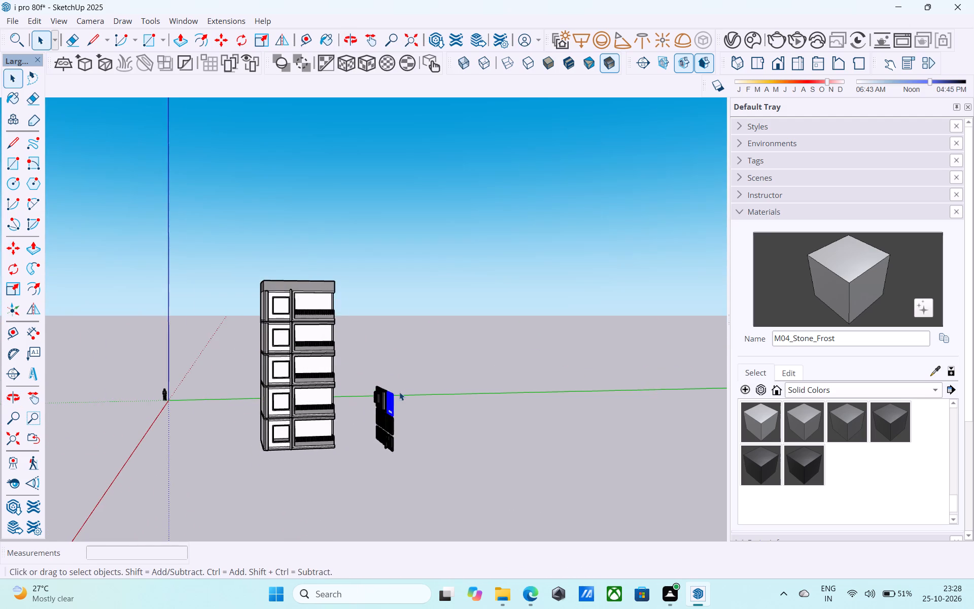
scroll(407, 392, down, 4)
middle_drag(389, 401, 31, 375)
scroll(363, 425, up, 16)
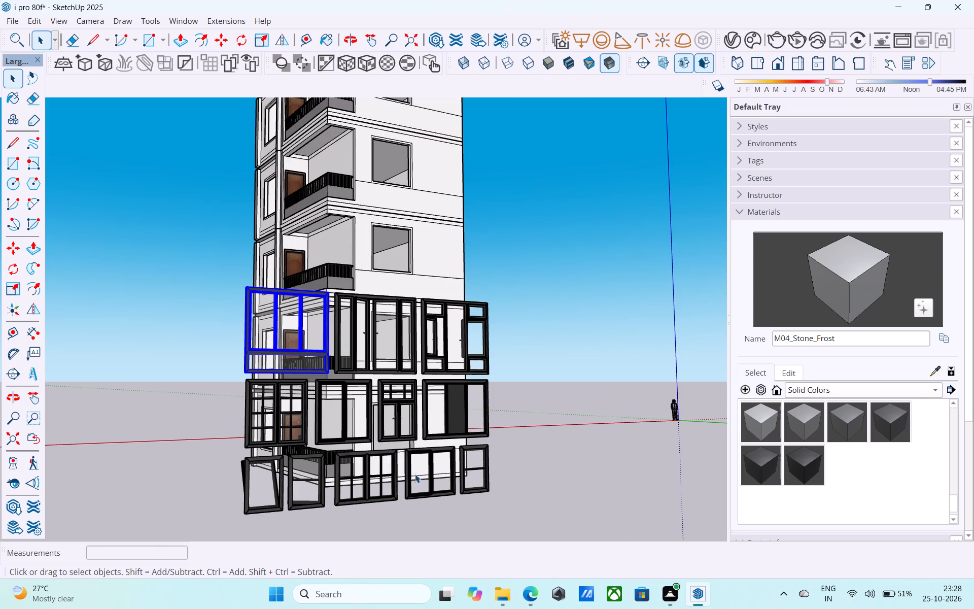
click(408, 475)
key(m)
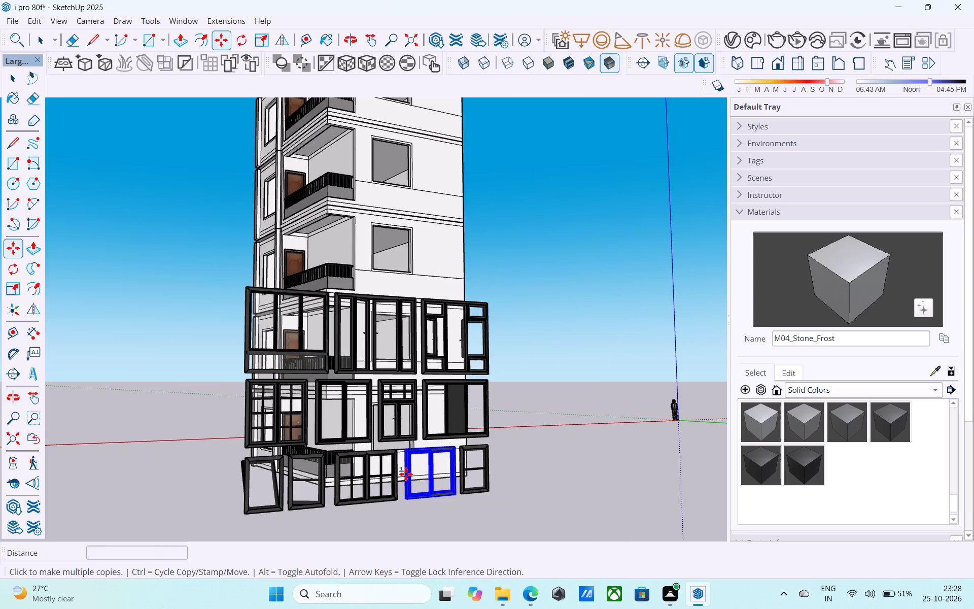
scroll(404, 469, up, 13)
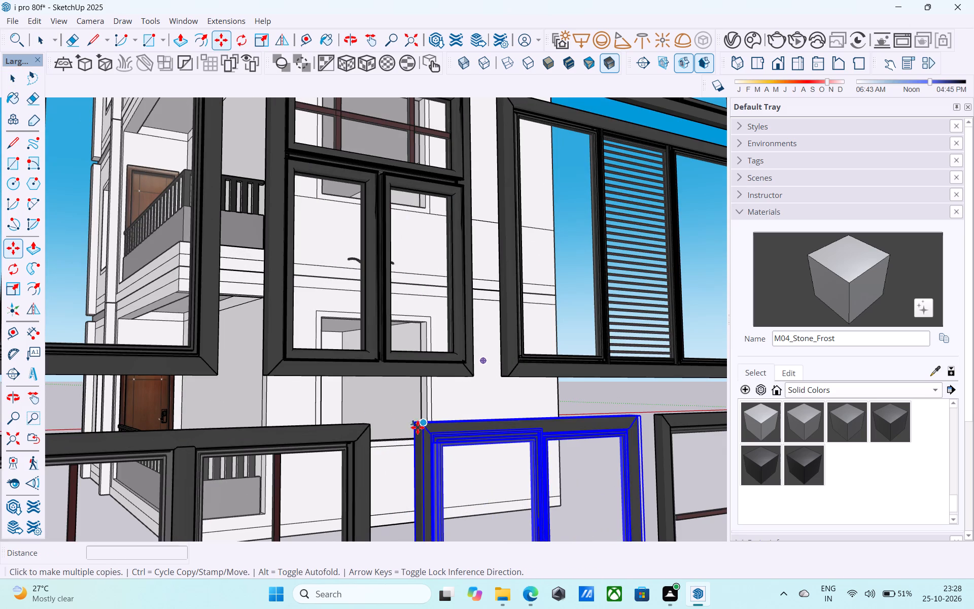
click(416, 426)
scroll(410, 358, down, 12)
shift+middle_drag(394, 382, 372, 565)
scroll(368, 368, down, 4)
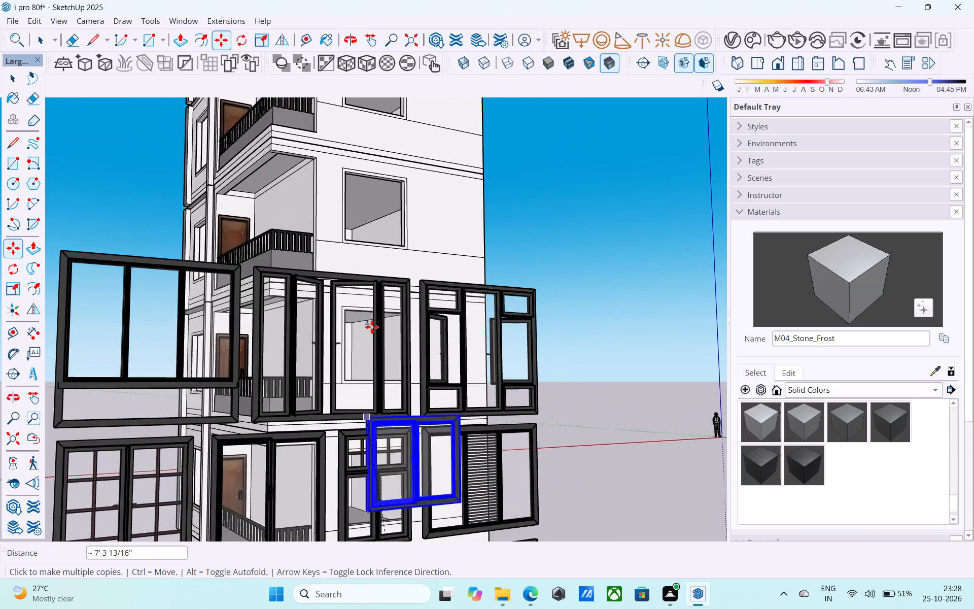
scroll(372, 327, down, 2)
shift+middle_drag(383, 230, 349, 500)
scroll(307, 314, up, 14)
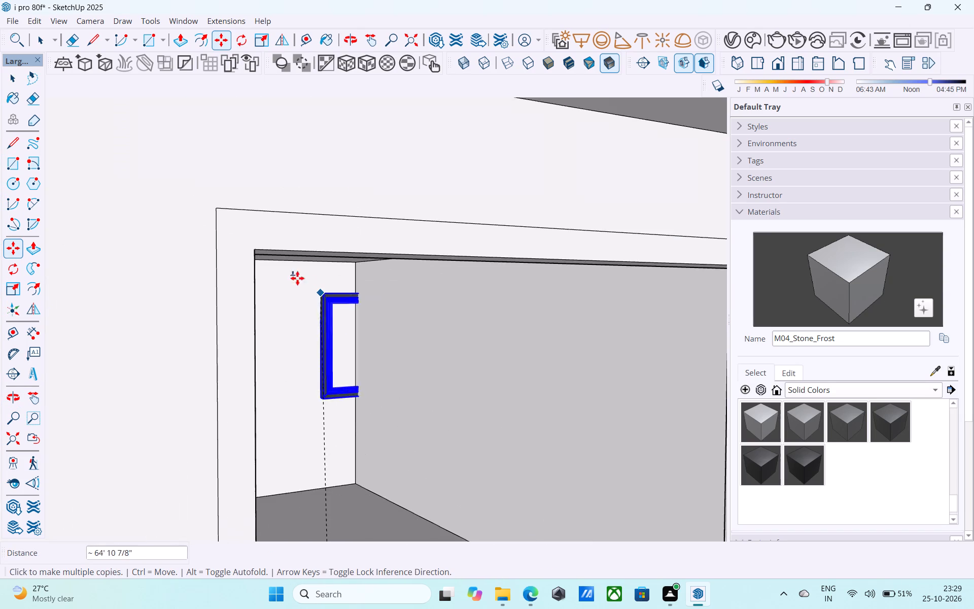
click(216, 214)
Place a copy of the two-pane window at the upper corner of the fourth-floor window opening.
scroll(227, 212, down, 15)
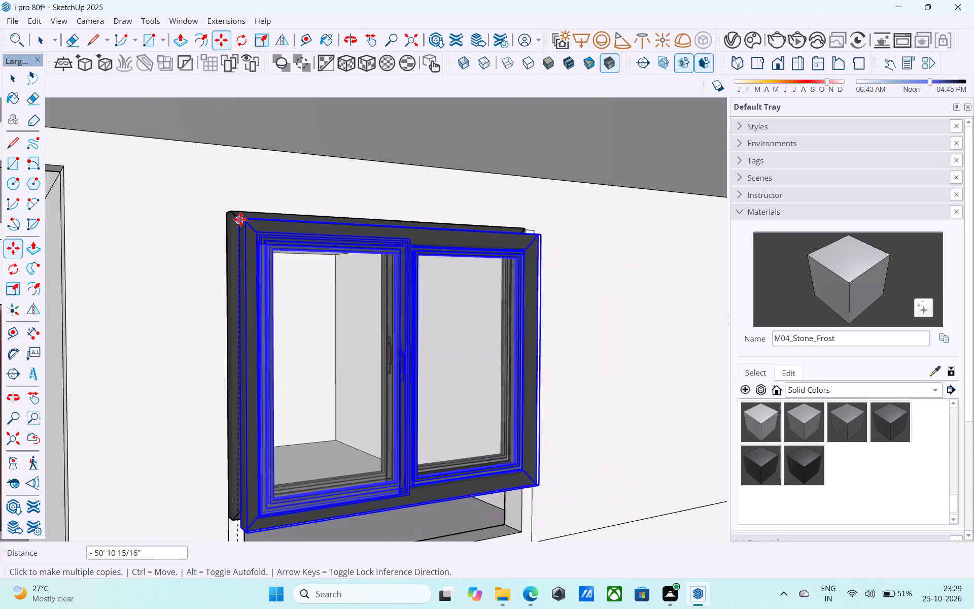
scroll(240, 219, down, 7)
scroll(246, 231, up, 1)
scroll(246, 231, down, 20)
scroll(246, 231, down, 14)
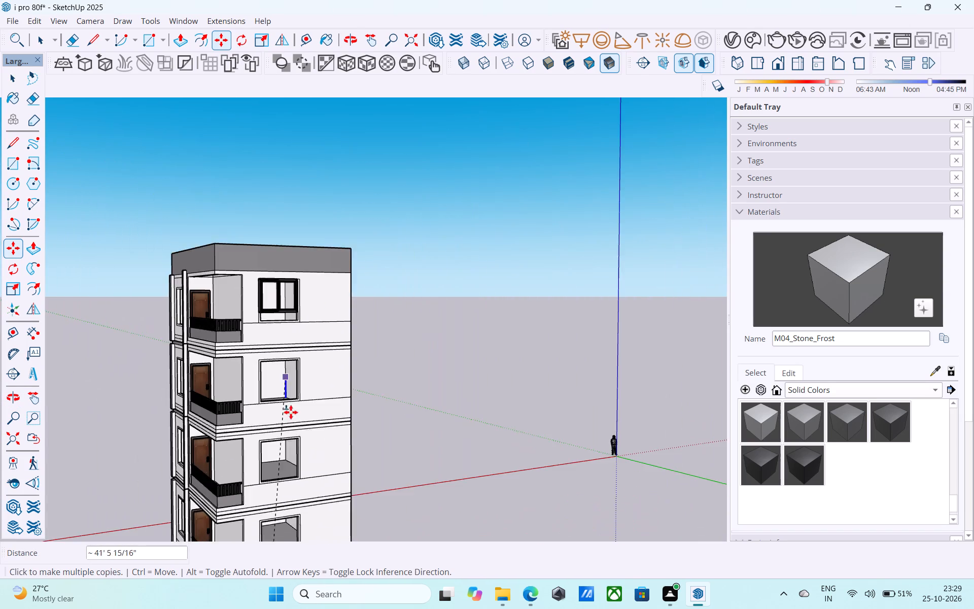
shift+middle_drag(298, 430, 368, 425)
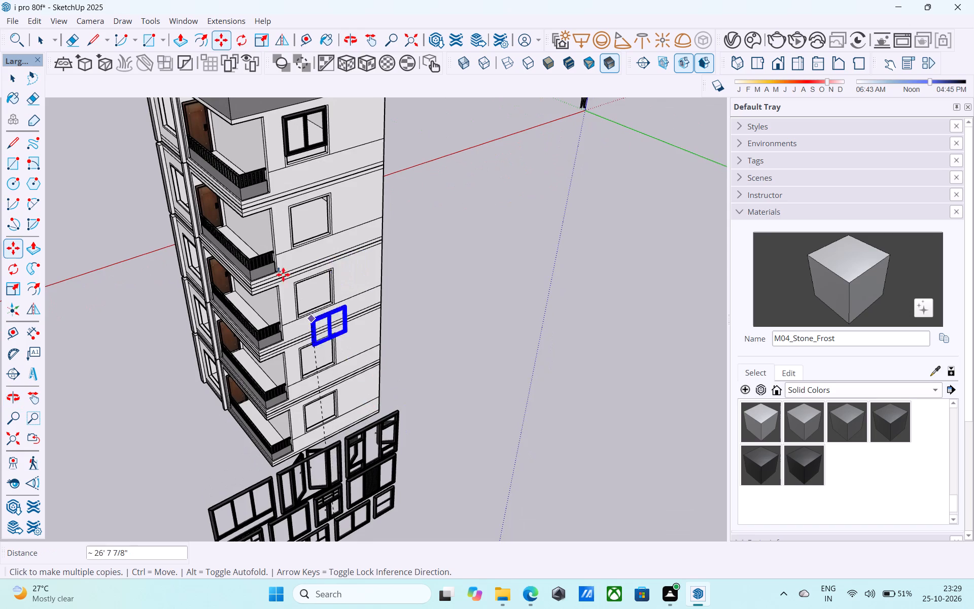
shift+middle_drag(289, 272, 309, 334)
scroll(320, 304, up, 14)
click(307, 249)
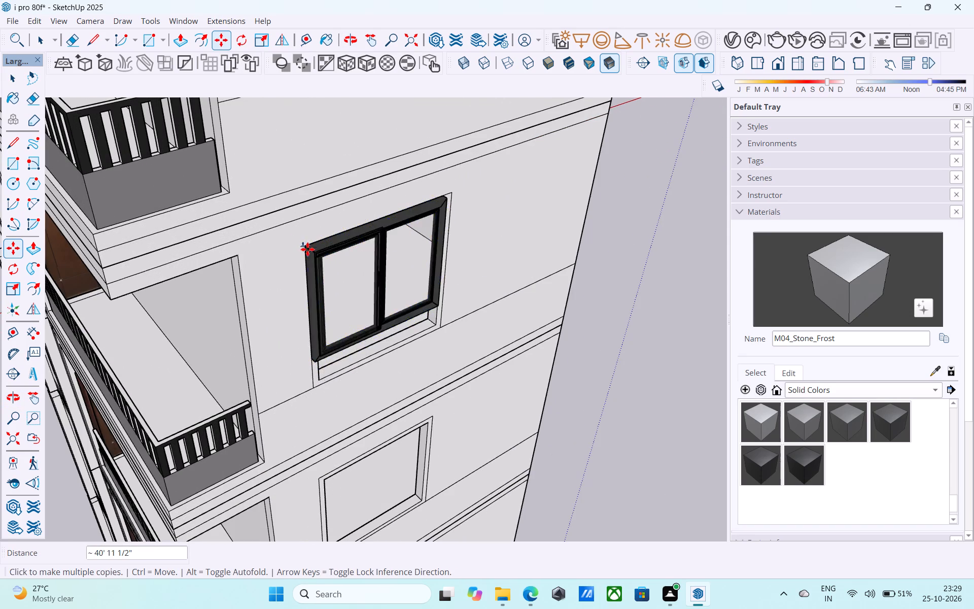
Place another copy of the two-pane window at the upper corner of the third-floor window opening.
scroll(310, 252, down, 6)
middle_drag(340, 420, 315, 264)
scroll(315, 265, up, 6)
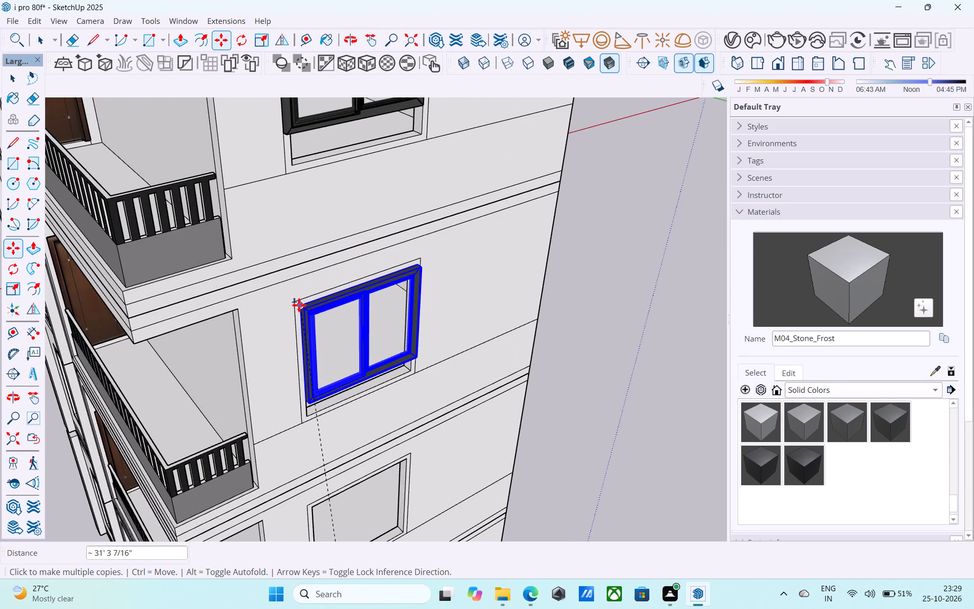
scroll(298, 303, up, 6)
click(292, 300)
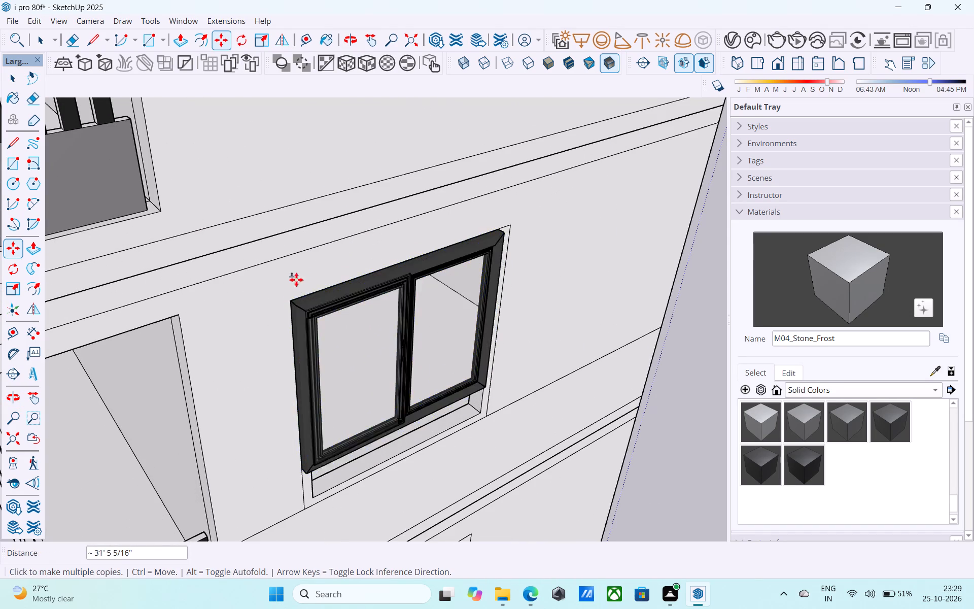
Place another copy of the two-pane window at the upper corner of the second-floor window opening.
scroll(306, 250, down, 17)
shift+middle_drag(327, 435, 306, 284)
scroll(296, 288, up, 6)
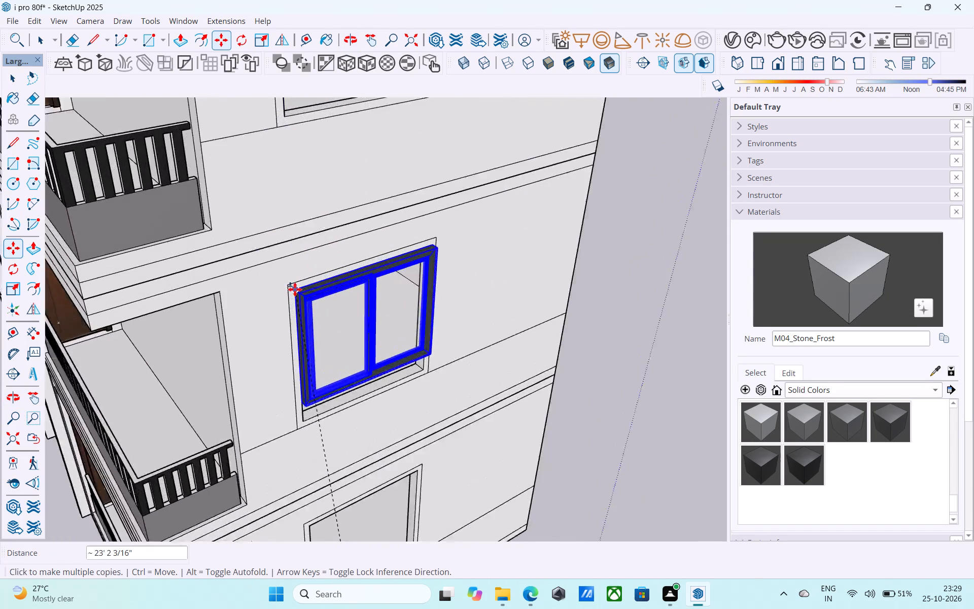
scroll(295, 289, up, 5)
click(287, 285)
Place the last copy of the two-pane window at the upper corner of the lowest-floor window opening and end copying.
scroll(289, 244, down, 15)
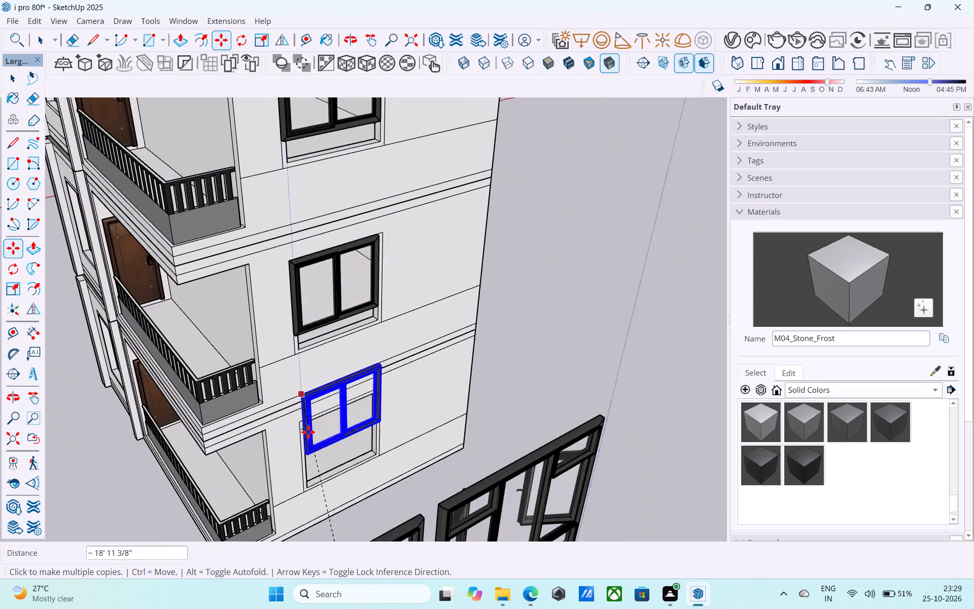
middle_drag(314, 453, 301, 330)
middle_drag(289, 307, 335, 424)
scroll(267, 282, up, 9)
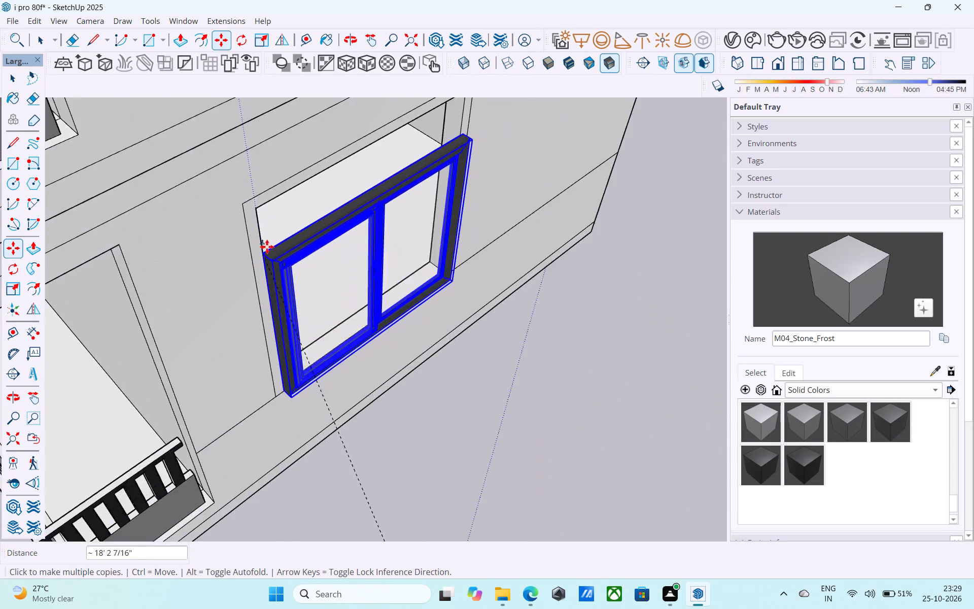
scroll(267, 247, up, 2)
click(227, 180)
scroll(249, 221, down, 6)
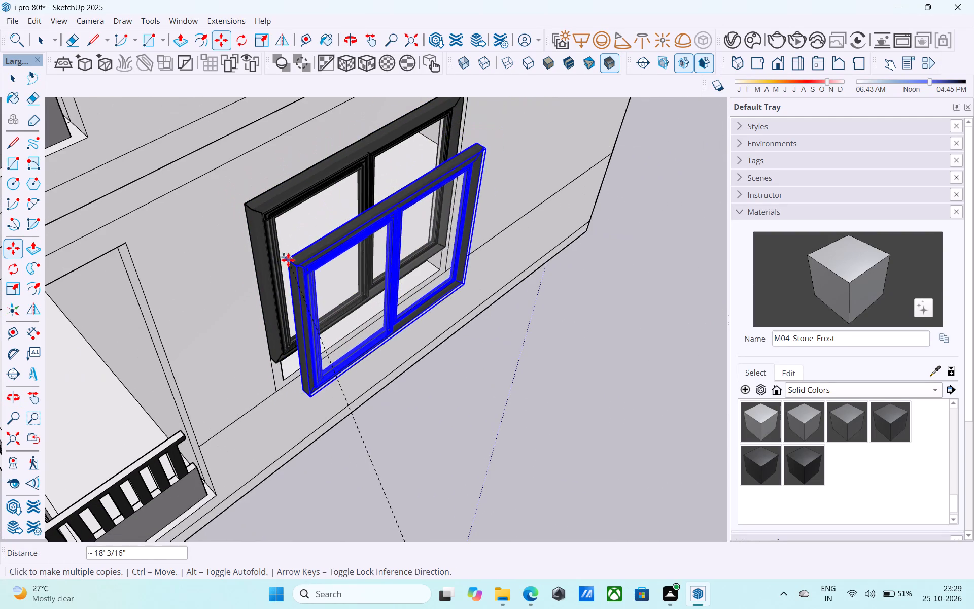
key(space)
Scale the lowest-floor window to fill its opening, widening it by about 1.08 and stretching its bottom edge down to the opening's lower edge.
text(S)
middle_drag(327, 301, 104, 210)
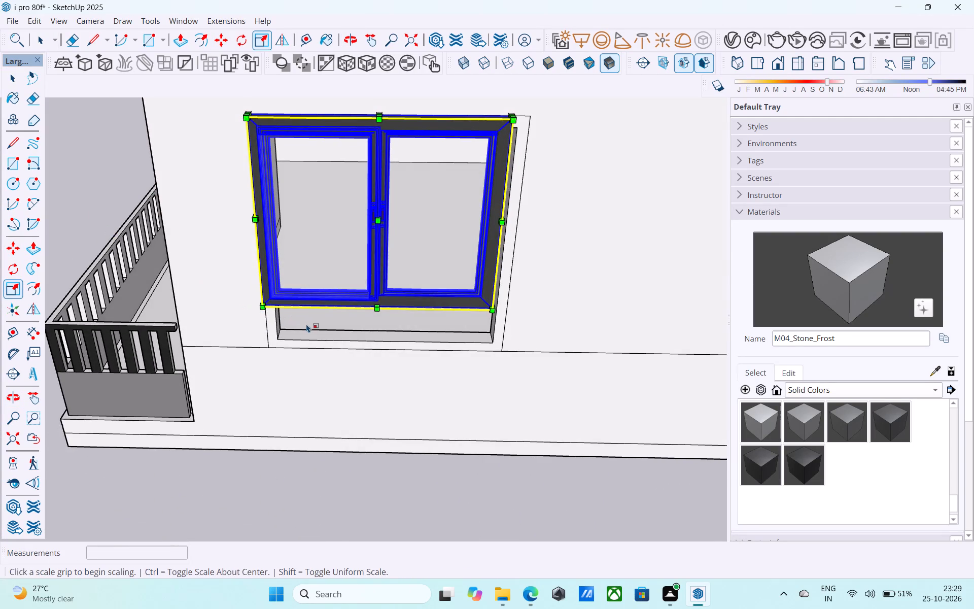
shift+middle_drag(303, 324, 157, 297)
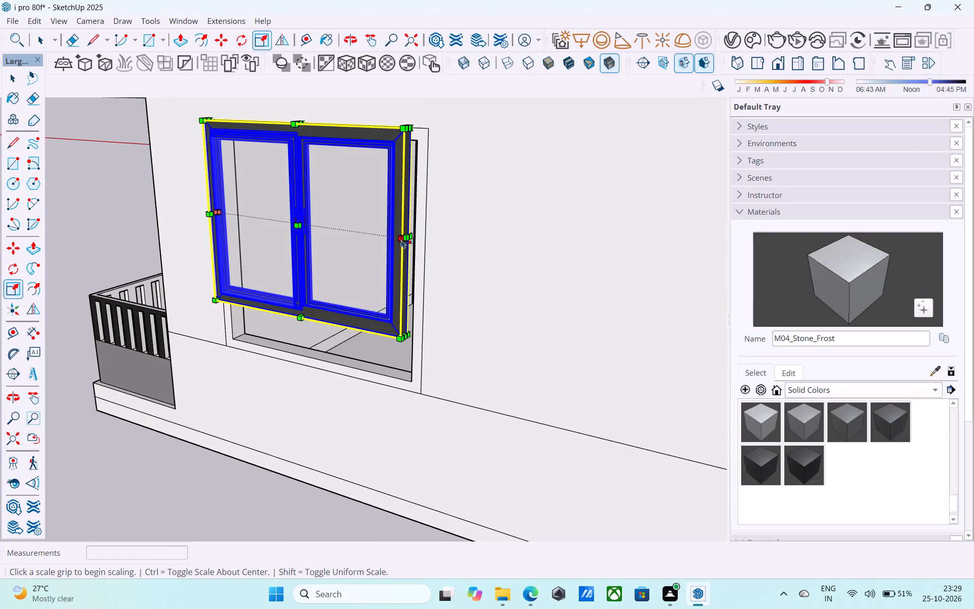
scroll(404, 235, up, 1)
click(407, 233)
click(426, 237)
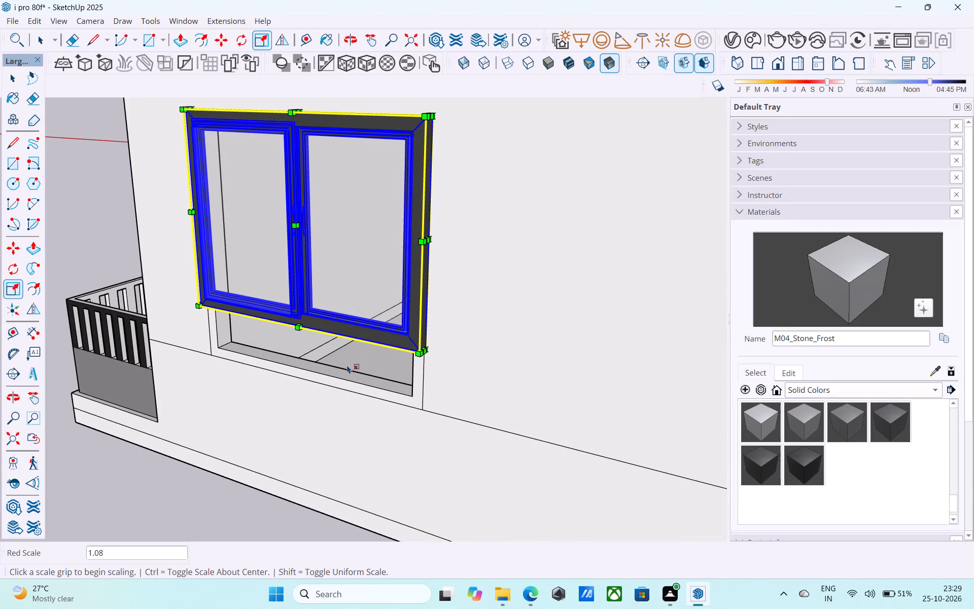
middle_drag(343, 364, 340, 345)
scroll(322, 339, up, 4)
click(278, 295)
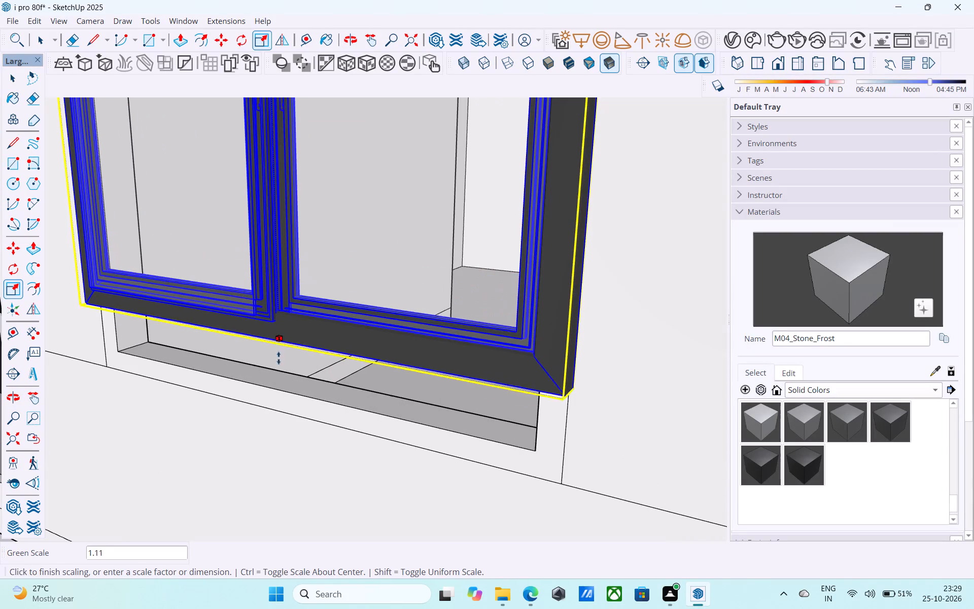
click(286, 419)
scroll(285, 413, down, 7)
key(space)
Scale the second-floor window to fill its opening, widening it by about 1.08 and stretching its bottom edge to the opening's lower edge.
scroll(285, 417, down, 11)
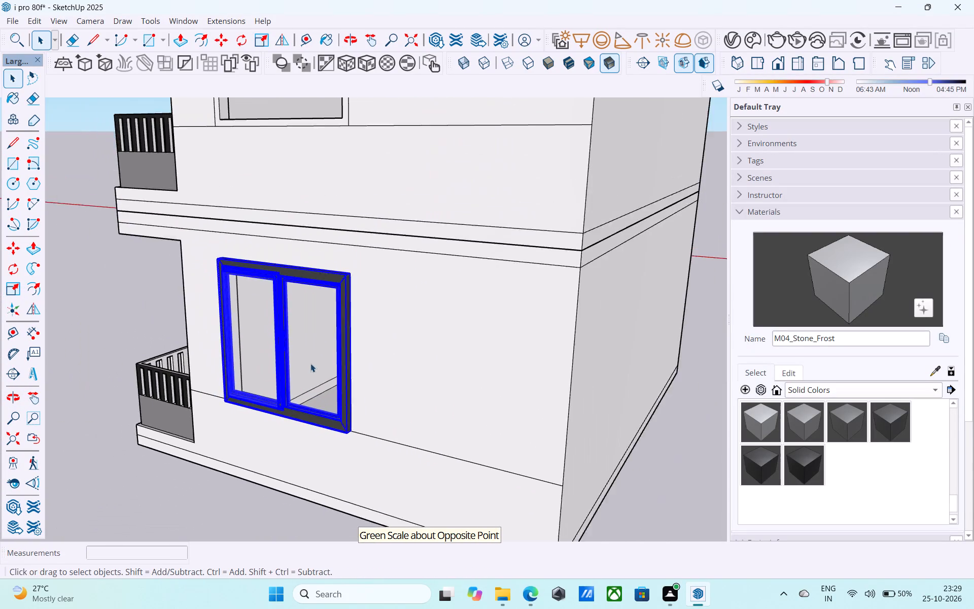
shift+middle_drag(310, 363, 325, 490)
shift+middle_click(325, 491)
shift+middle_drag(279, 264, 282, 352)
click(284, 300)
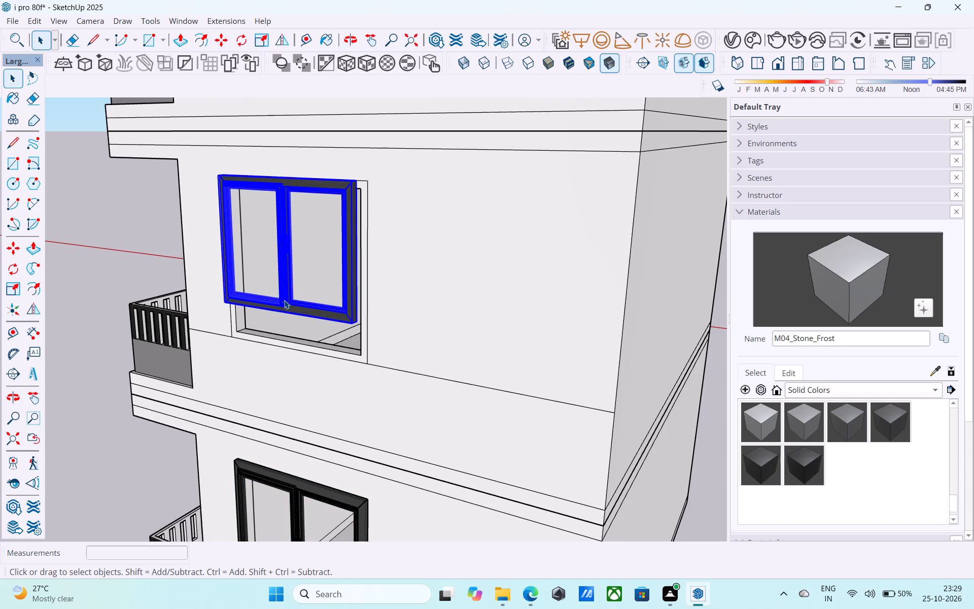
key(s)
click(359, 254)
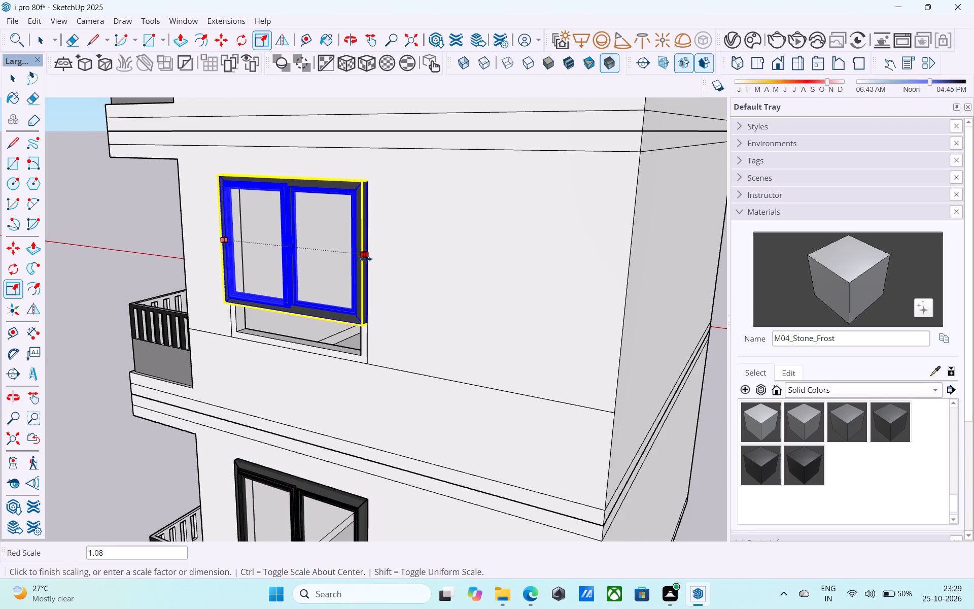
click(366, 259)
middle_drag(322, 337, 323, 306)
scroll(308, 305, up, 5)
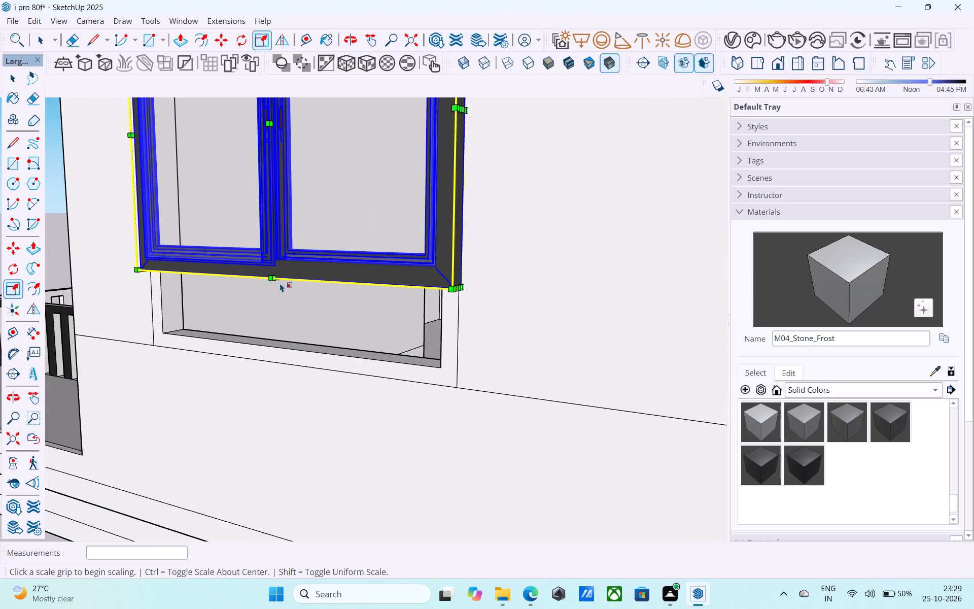
click(281, 281)
click(288, 361)
scroll(291, 354, down, 5)
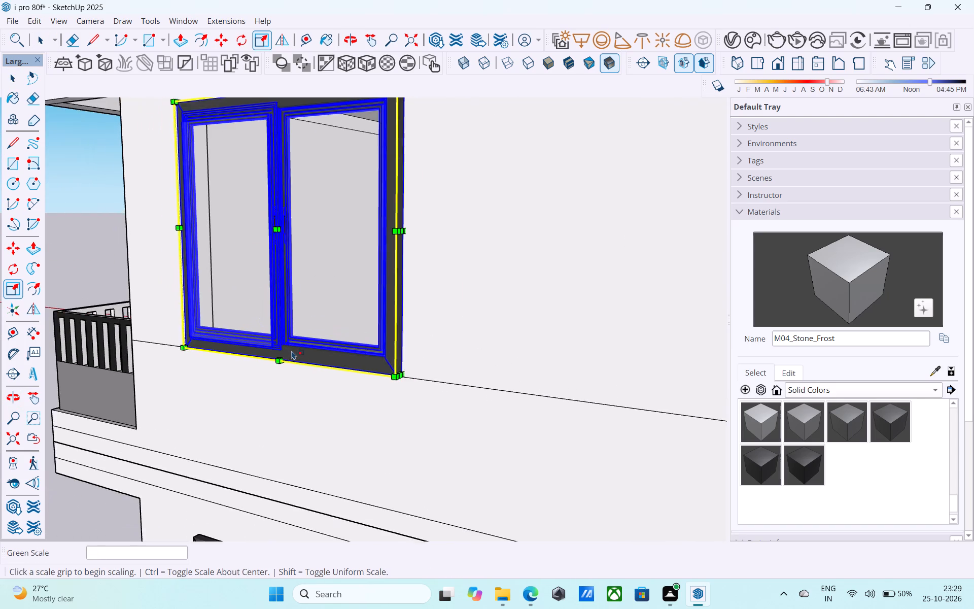
Scale the third-floor window to fill its opening, with a height factor of 1.30 and its width extended to the opening's side edge.
scroll(292, 351, down, 20)
scroll(292, 351, down, 1)
shift+middle_drag(303, 314, 312, 467)
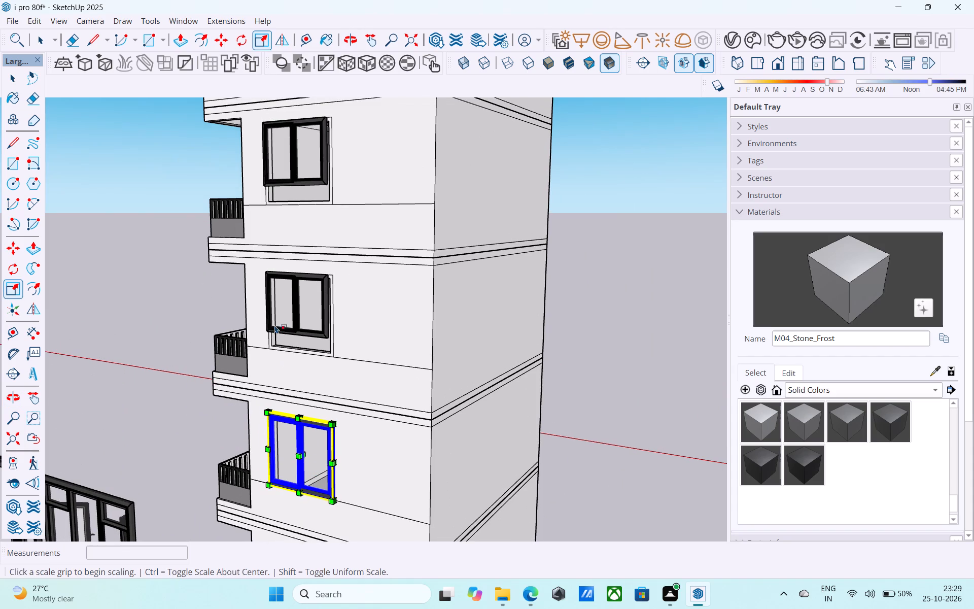
scroll(284, 326, up, 2)
key(space)
click(292, 327)
scroll(309, 337, up, 4)
key(s)
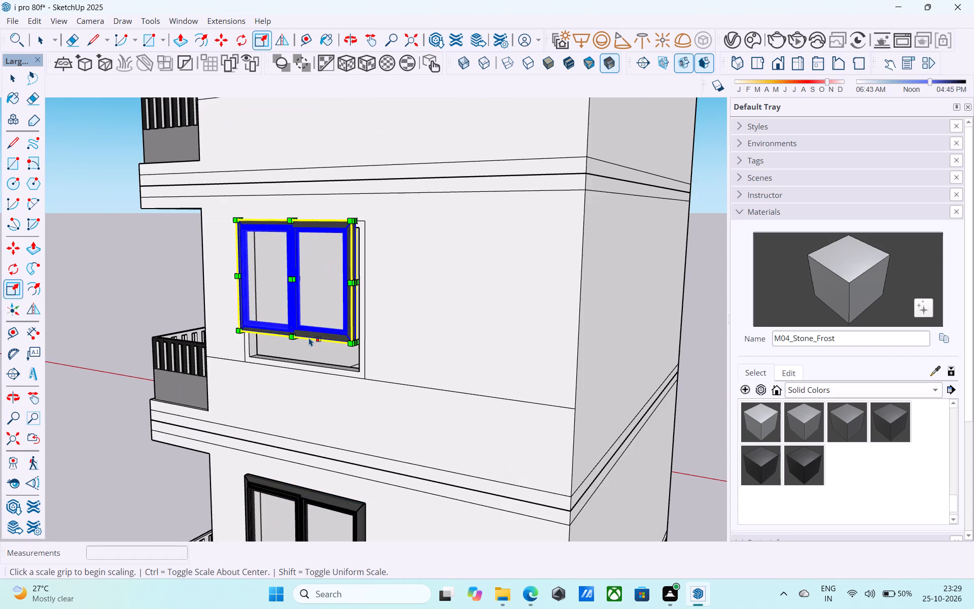
scroll(309, 337, up, 4)
click(293, 338)
click(302, 386)
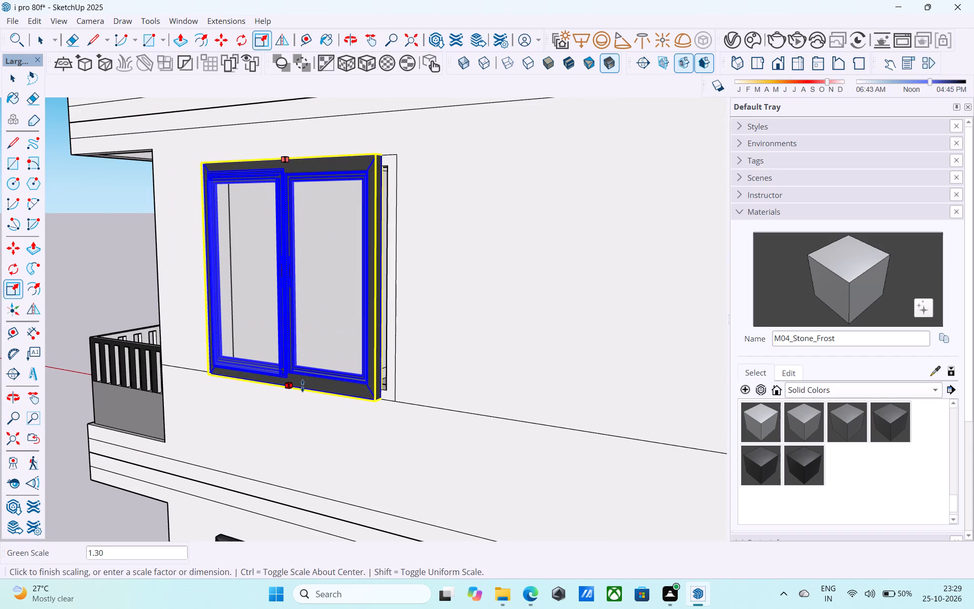
click(381, 281)
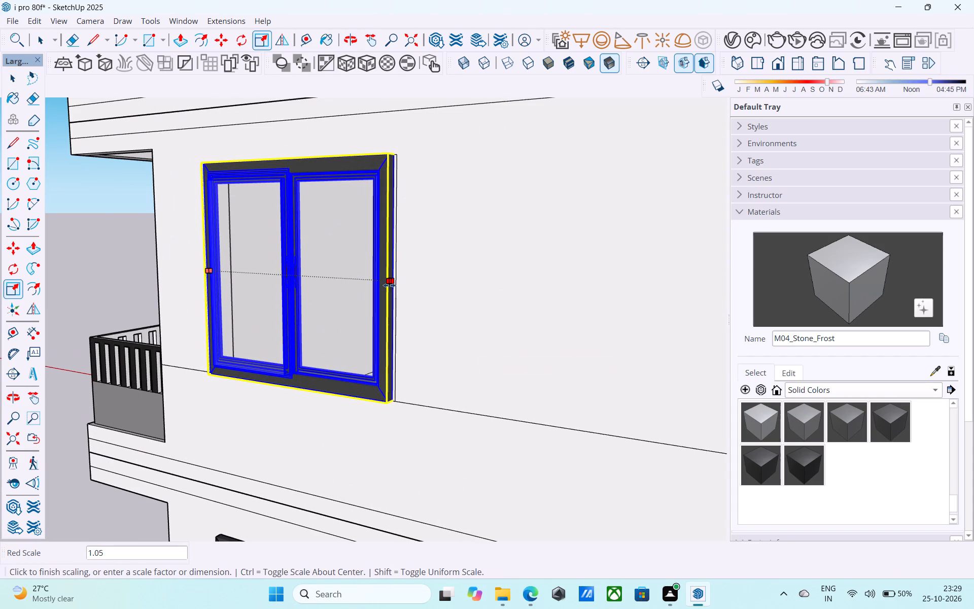
click(391, 285)
key(space)
Scale the fourth-floor window by 1.29 in height and 2.57 in depth, and widen it to the opening's side edge.
scroll(391, 285, down, 4)
middle_drag(387, 294, 386, 330)
shift+middle_drag(385, 341, 382, 410)
shift+scroll(382, 410, down, 7)
middle_drag(353, 273, 336, 452)
scroll(323, 353, up, 1)
click(318, 343)
key(s)
scroll(318, 343, up, 3)
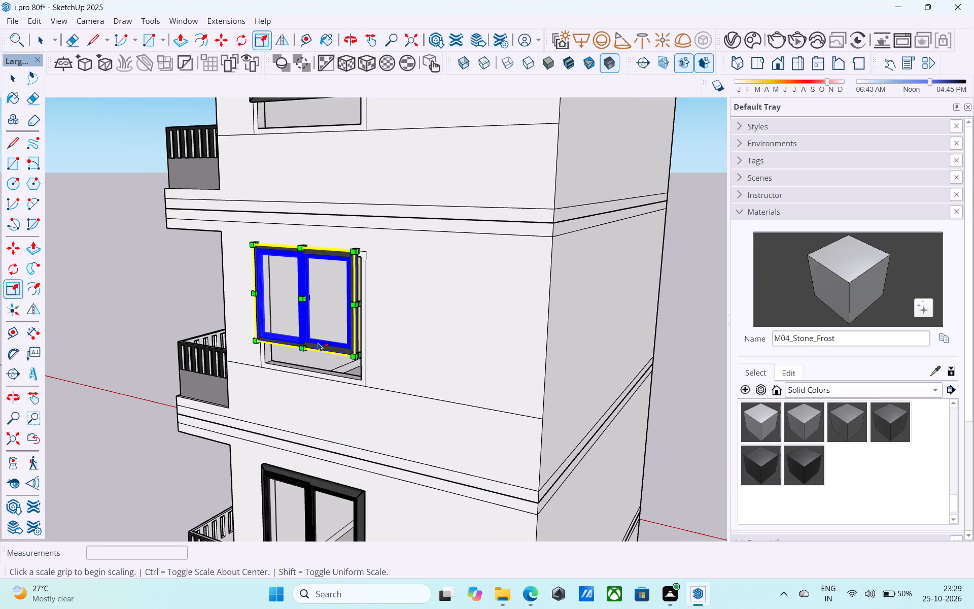
click(308, 350)
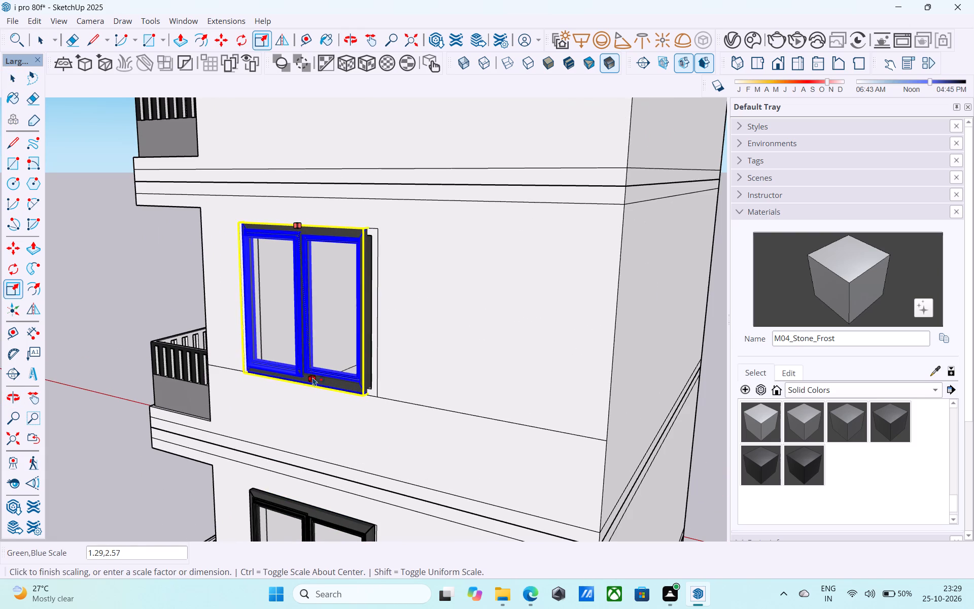
click(312, 377)
click(373, 311)
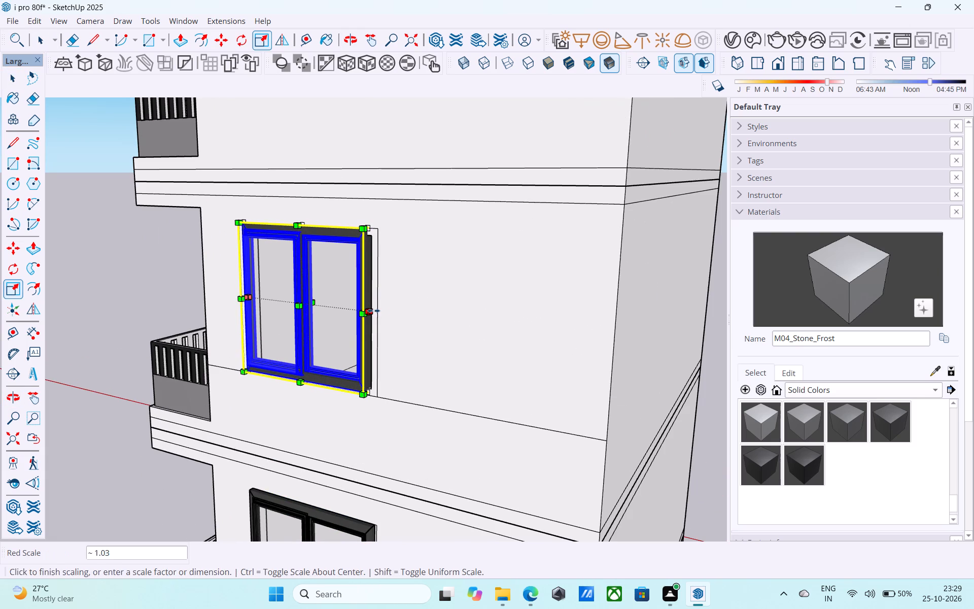
click(377, 312)
key(space)
Scale the top-floor window to fill its opening, by 1.30 in height and 1.07 in width.
scroll(377, 312, down, 11)
middle_drag(370, 315, 345, 375)
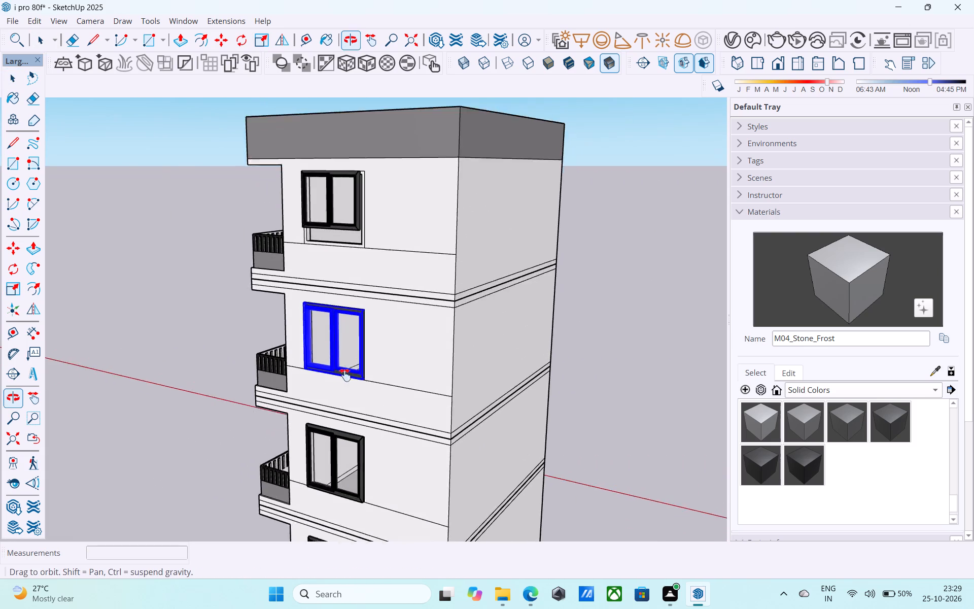
middle_drag(345, 375, 340, 417)
shift+middle_click(340, 418)
scroll(343, 292, up, 1)
click(342, 292)
key(s)
scroll(310, 303, up, 4)
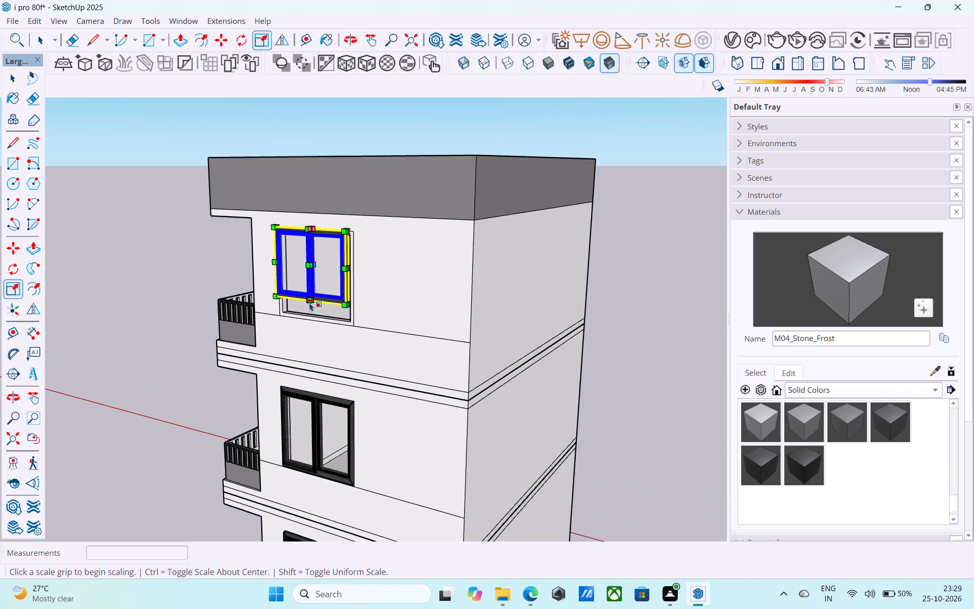
scroll(309, 302, up, 14)
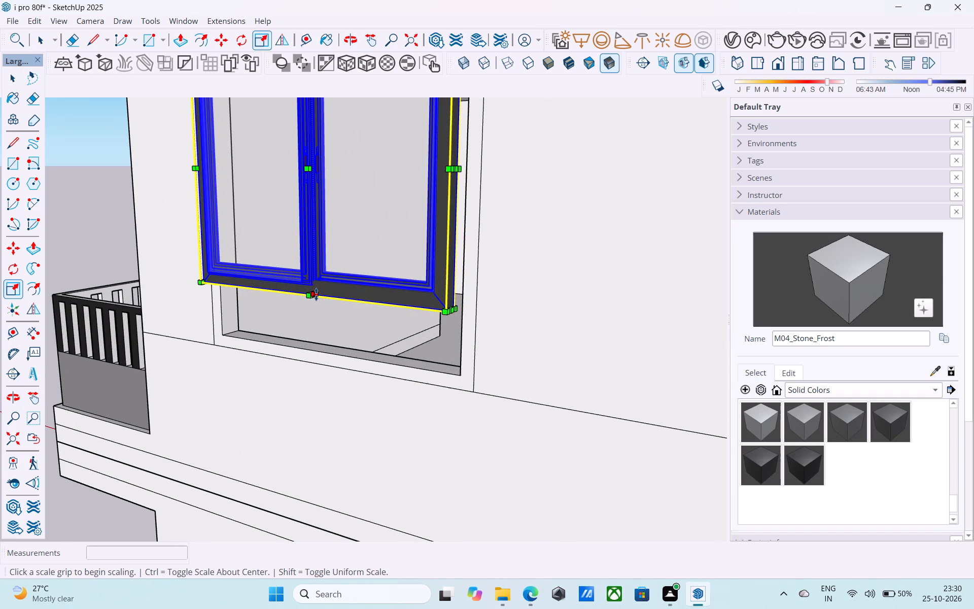
click(316, 294)
click(326, 365)
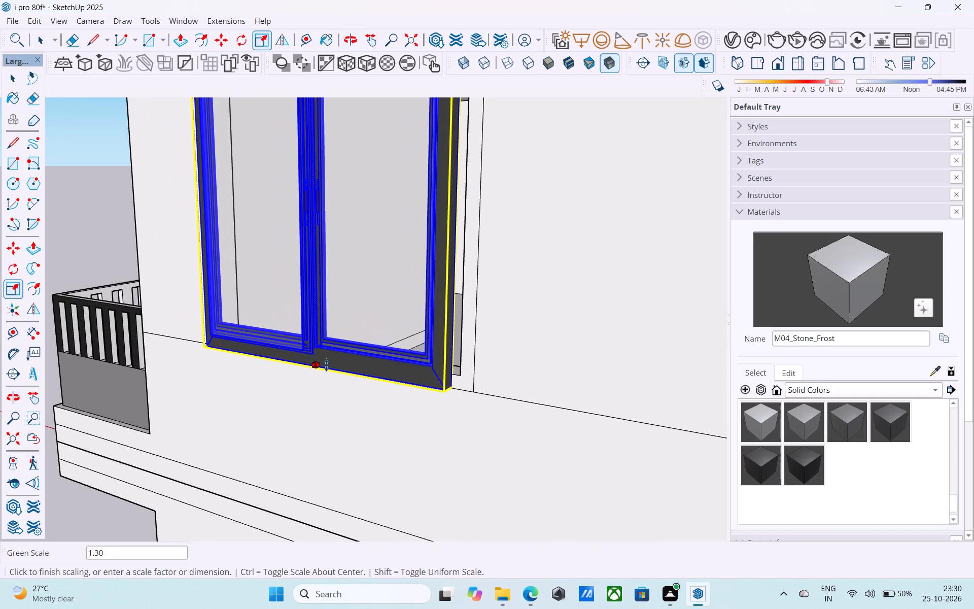
scroll(328, 362, down, 5)
scroll(404, 267, up, 4)
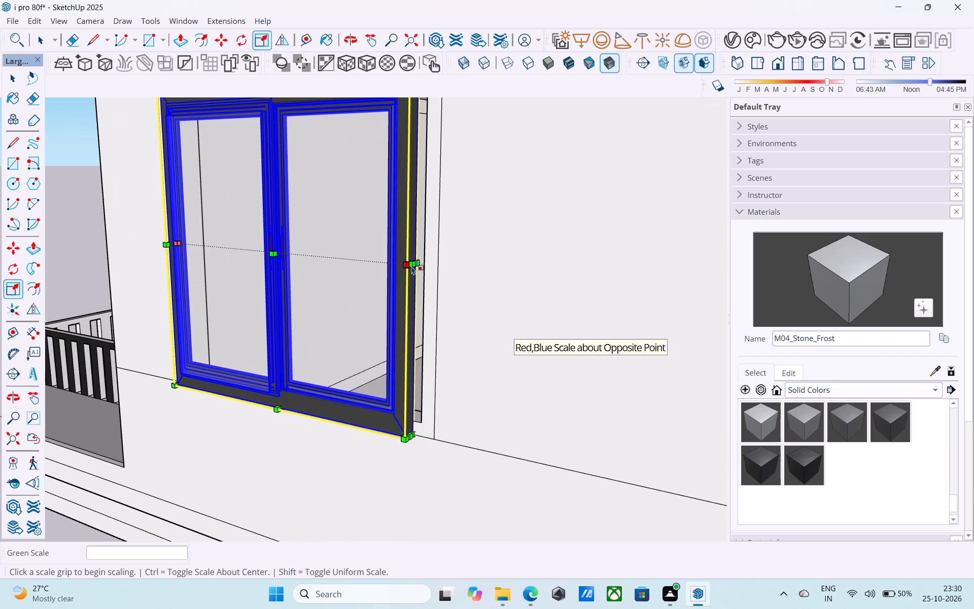
click(413, 265)
click(432, 275)
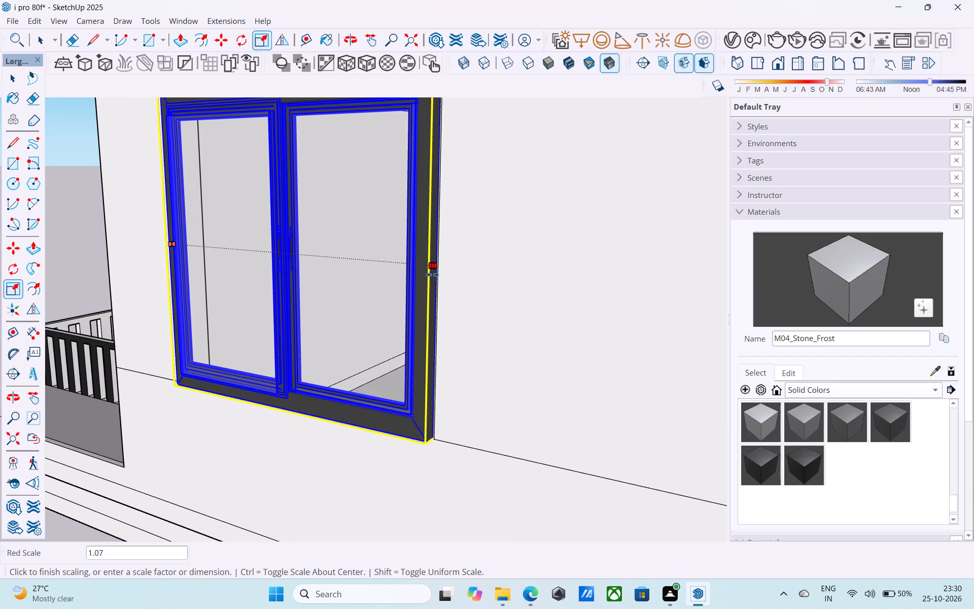
key(space)
Deselect the window and examine the fitted windows, the remaining facade openings and the nearby window set.
scroll(430, 275, down, 20)
scroll(430, 275, down, 15)
middle_drag(367, 286, 380, 295)
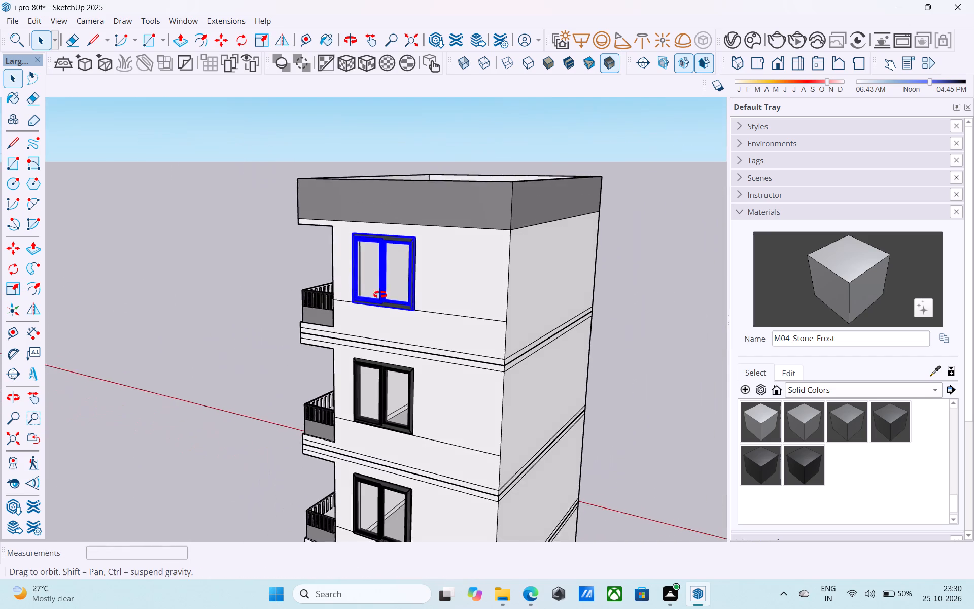
middle_drag(380, 295, 777, 292)
click(625, 261)
scroll(456, 289, down, 14)
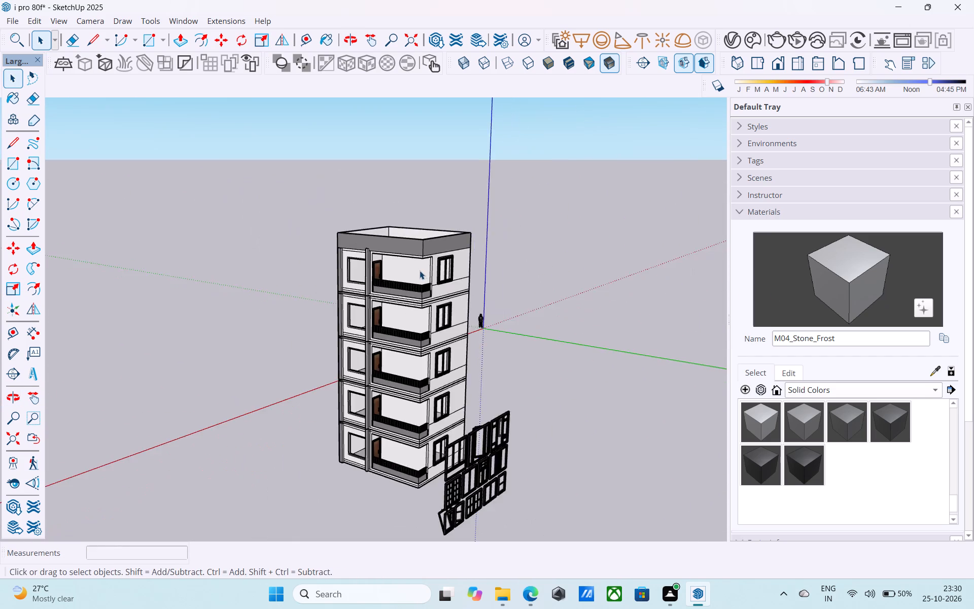
scroll(420, 270, down, 4)
middle_drag(436, 374, 304, 409)
scroll(365, 382, up, 6)
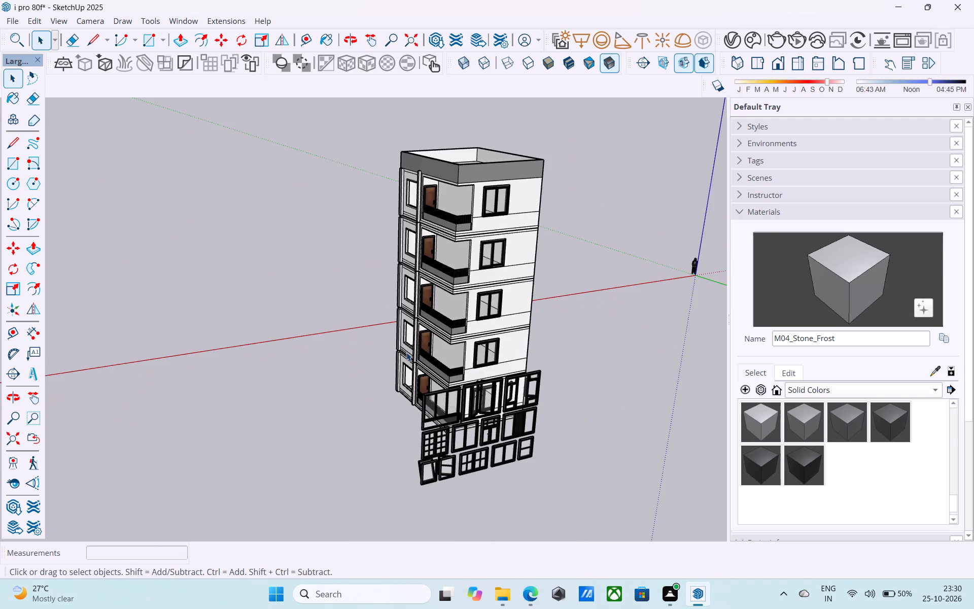
Copy the second-floor side-facade window onto open ground clear of the building.
scroll(406, 352, down, 5)
scroll(440, 346, up, 8)
click(454, 360)
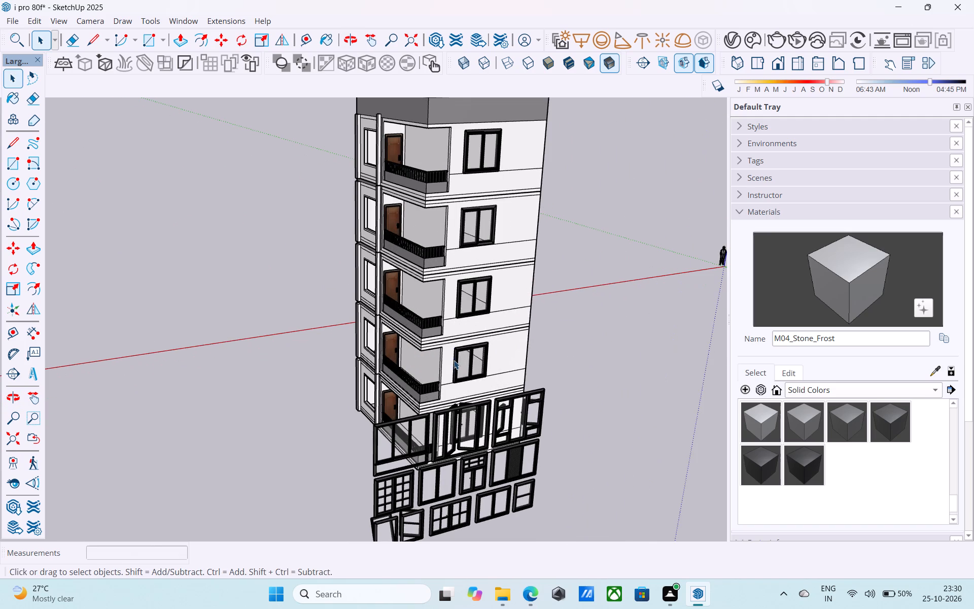
key(m)
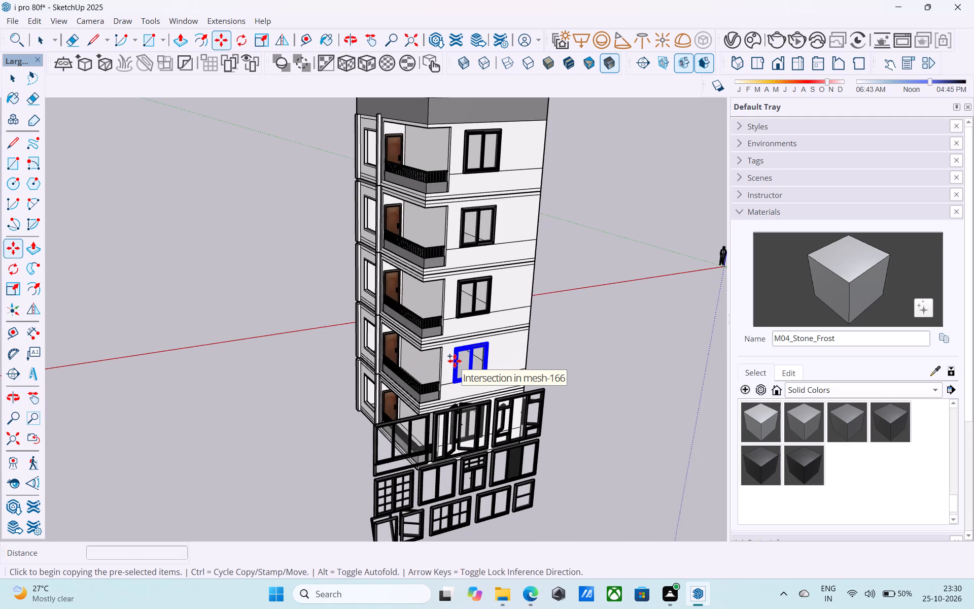
click(455, 360)
click(263, 414)
Delete the leftover set of imported window models standing beside the building.
middle_drag(271, 411, 516, 470)
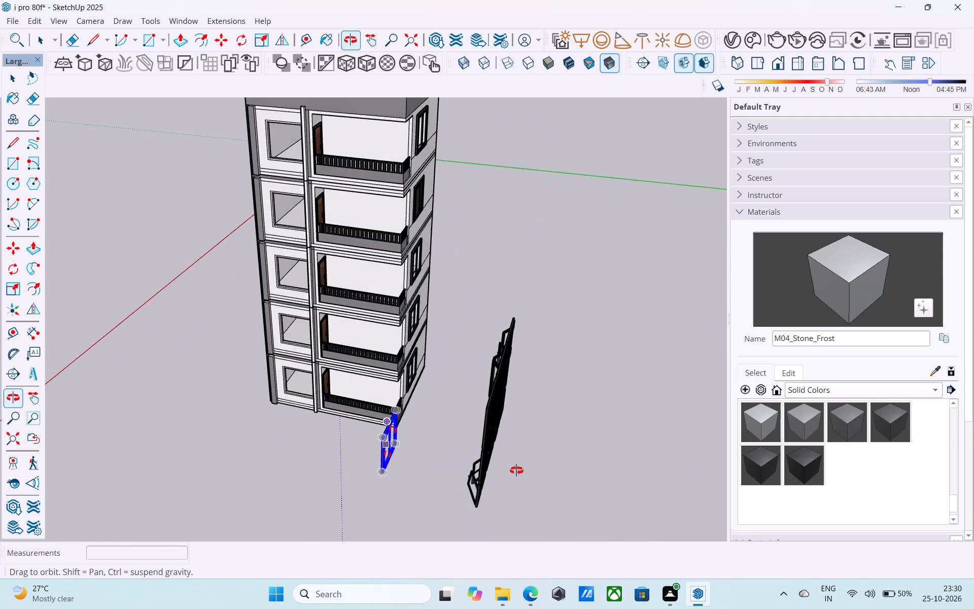
middle_drag(516, 470, 540, 444)
key(space)
drag(499, 527, 476, 266)
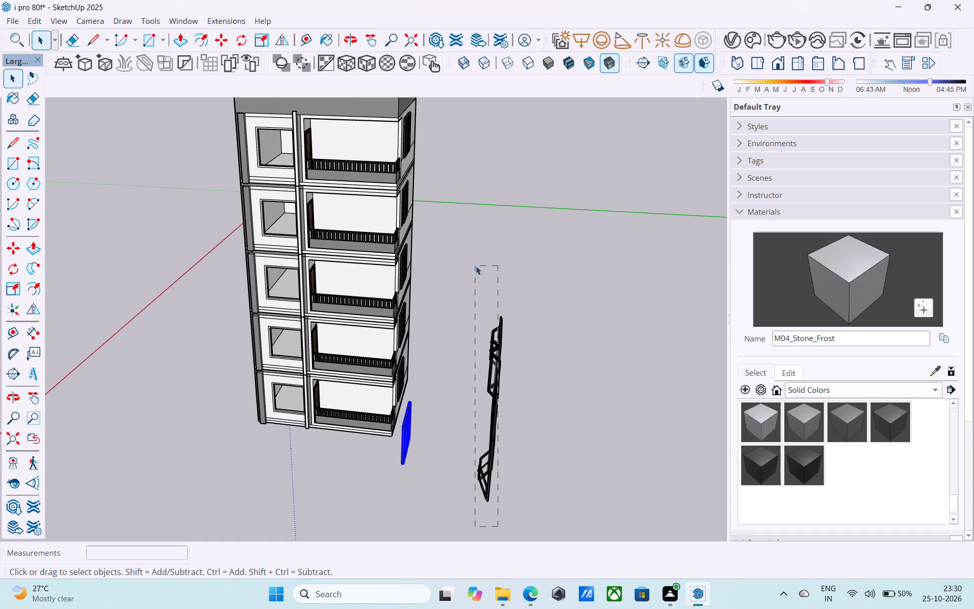
drag(476, 266, 476, 266)
middle_drag(523, 434, 481, 410)
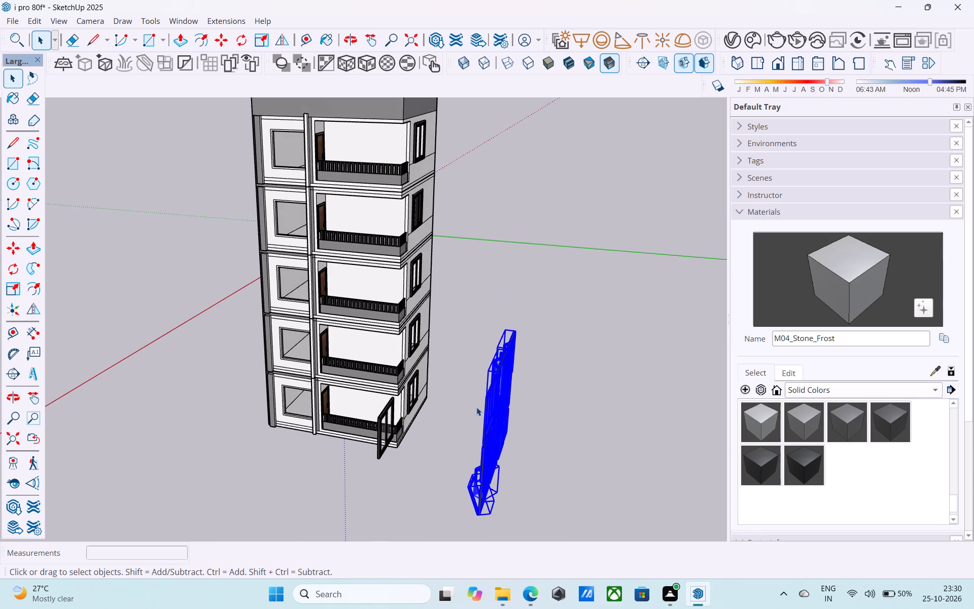
key(Delete)
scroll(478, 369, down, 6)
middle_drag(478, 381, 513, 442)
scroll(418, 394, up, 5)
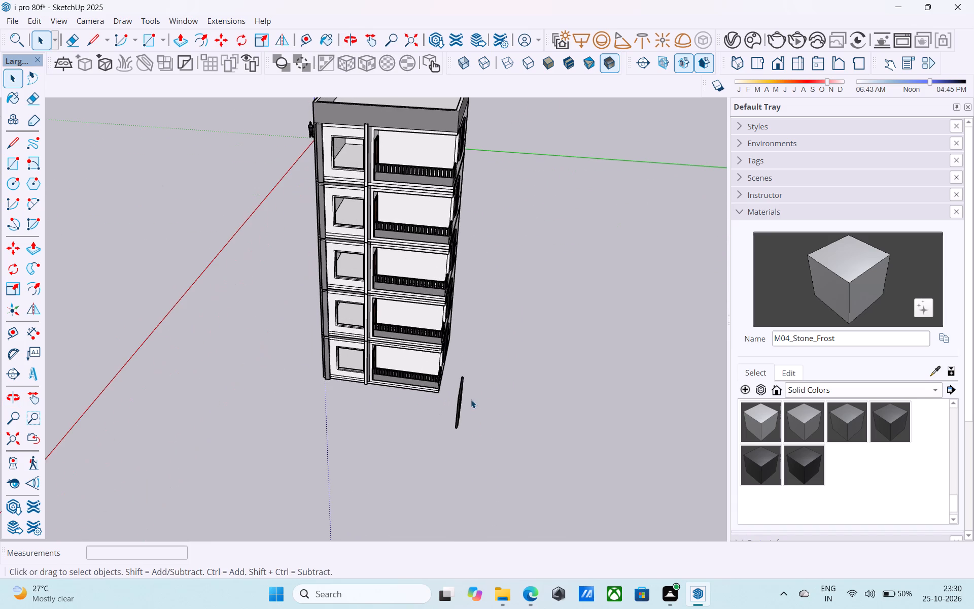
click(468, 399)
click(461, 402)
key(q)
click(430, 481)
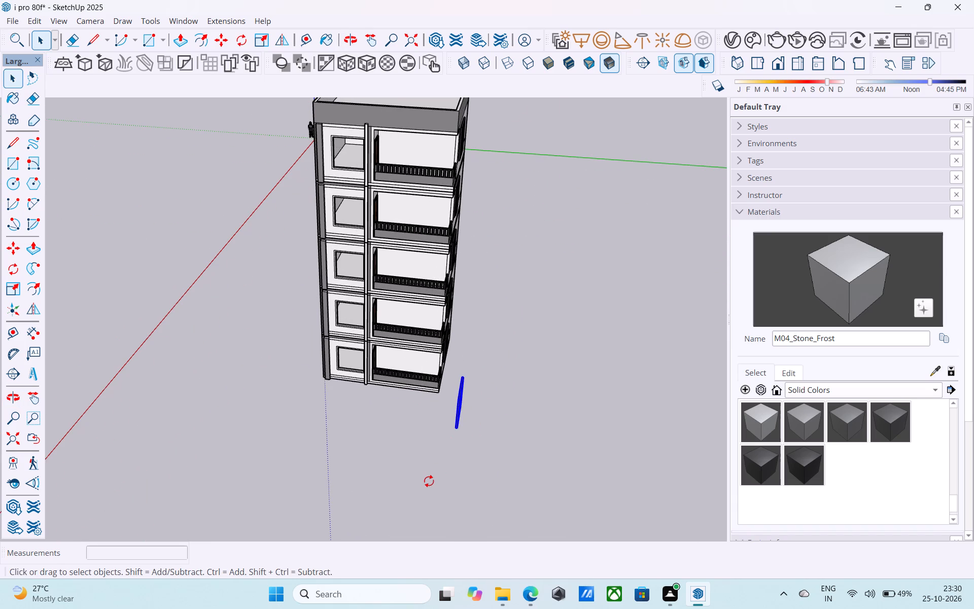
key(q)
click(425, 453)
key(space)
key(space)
Save the model.
key(ctrl+s)
Rotate the copied window a quarter turn about the vertical axis, parallel to the balcony facade.
click(453, 393)
key(q)
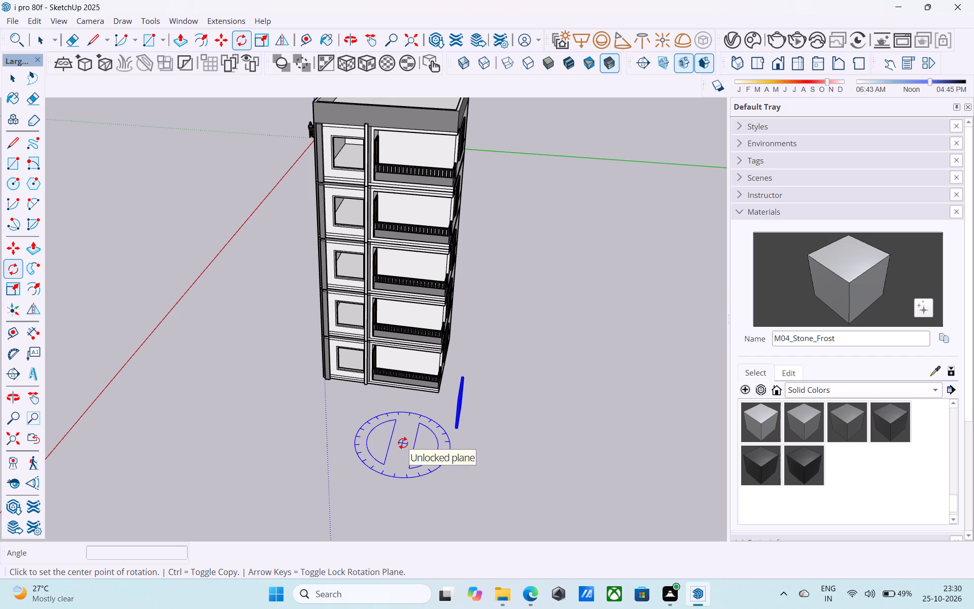
click(404, 442)
click(474, 456)
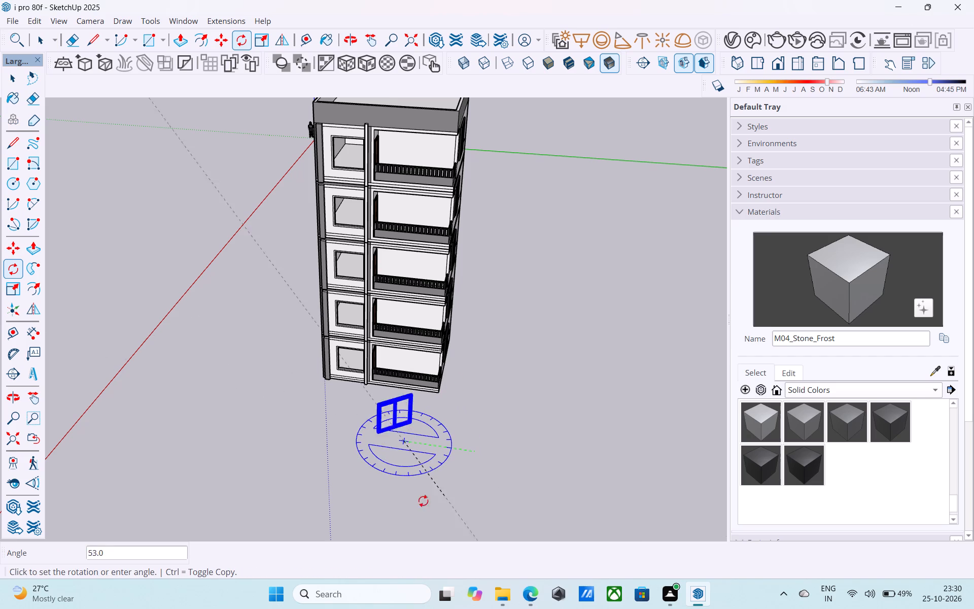
click(390, 498)
scroll(355, 401, up, 3)
key(space)
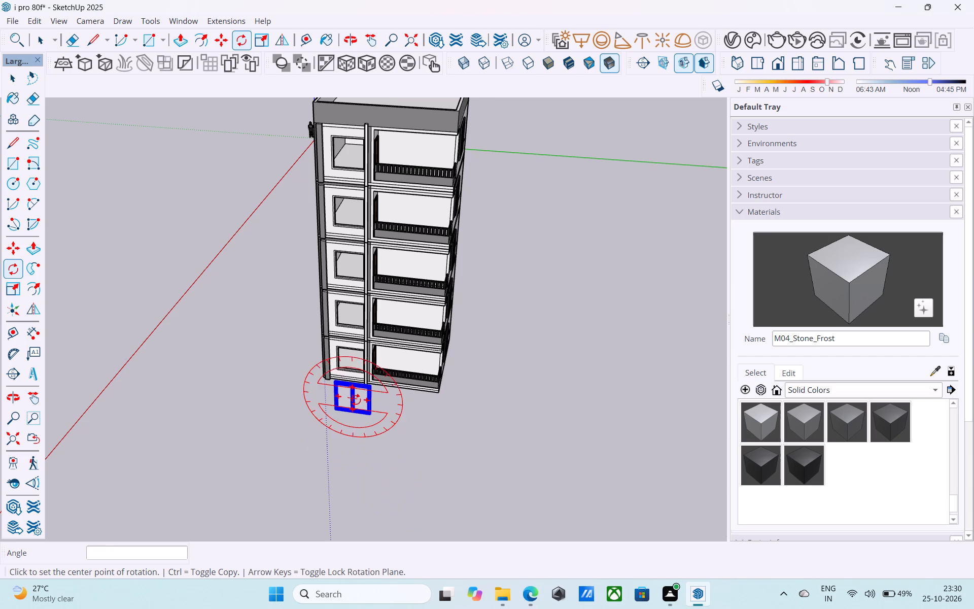
Scale the rotated window's height by a factor of 1.21 from its bottom edge.
scroll(356, 400, up, 11)
middle_drag(353, 399, 420, 381)
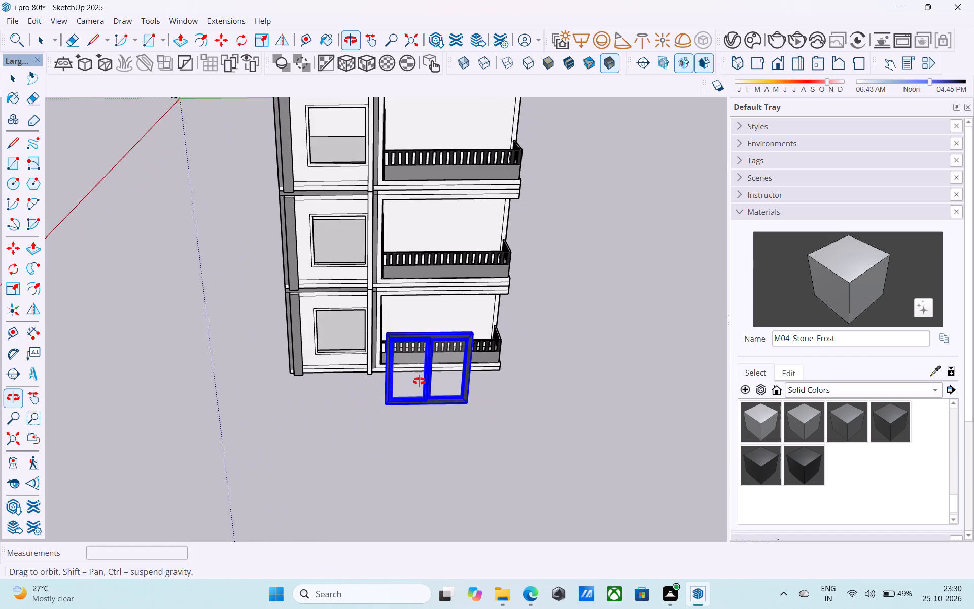
middle_drag(420, 381, 410, 424)
scroll(410, 424, up, 1)
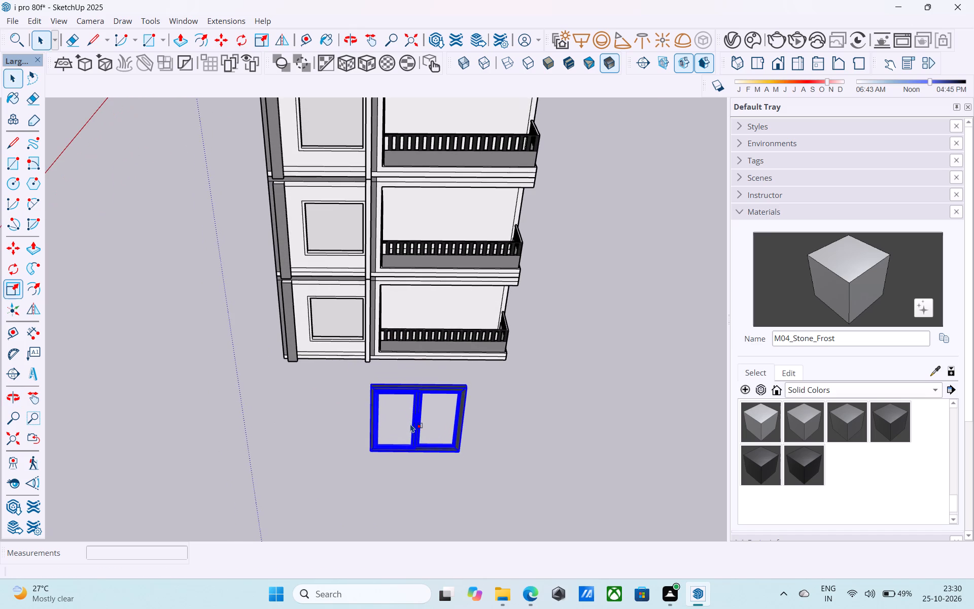
key(s)
scroll(410, 424, up, 8)
middle_drag(463, 404, 424, 365)
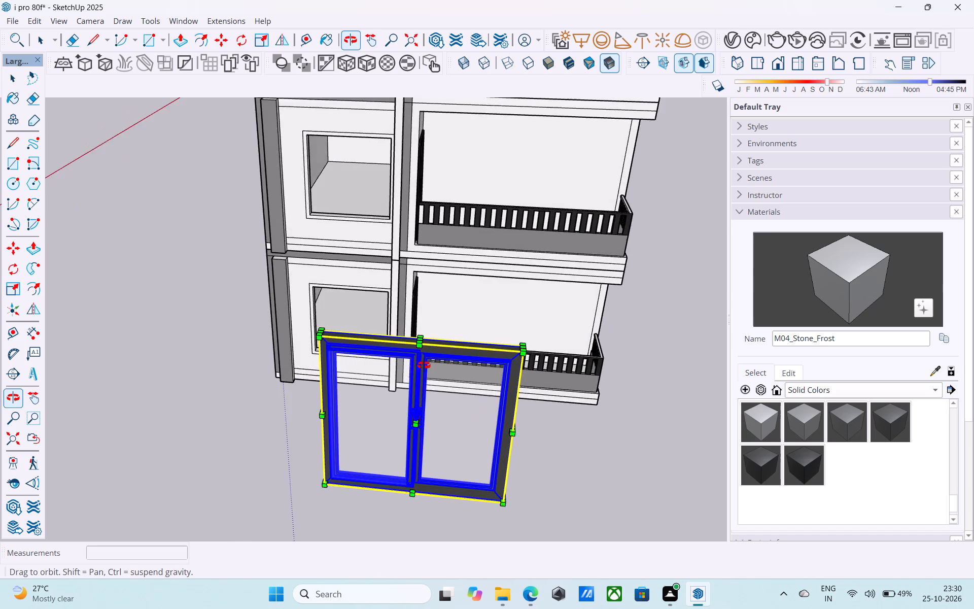
middle_drag(424, 365, 394, 325)
scroll(392, 318, down, 6)
middle_drag(420, 445, 411, 368)
middle_drag(409, 365, 380, 333)
scroll(372, 318, up, 6)
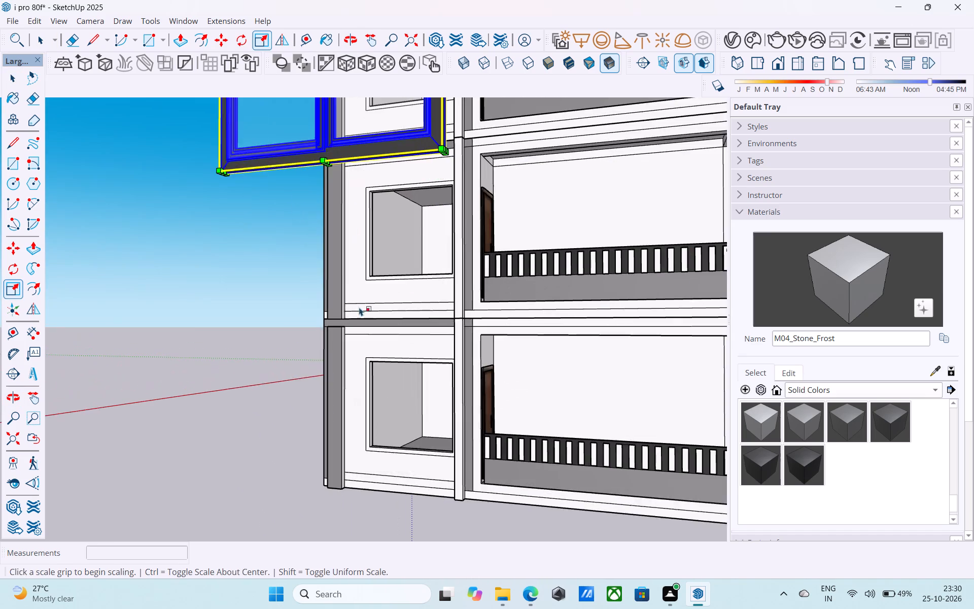
scroll(345, 280, down, 2)
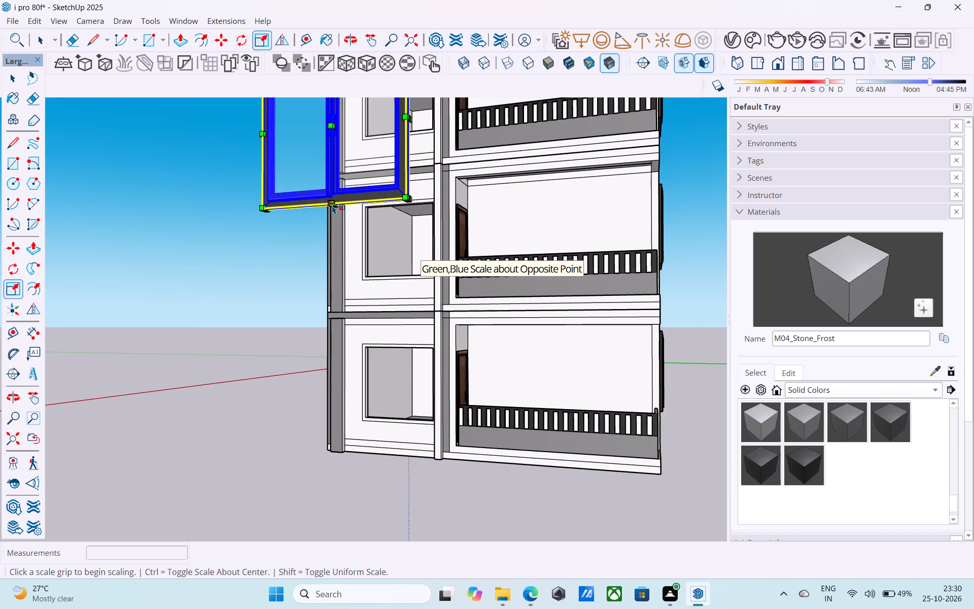
scroll(332, 206, up, 11)
scroll(333, 207, down, 3)
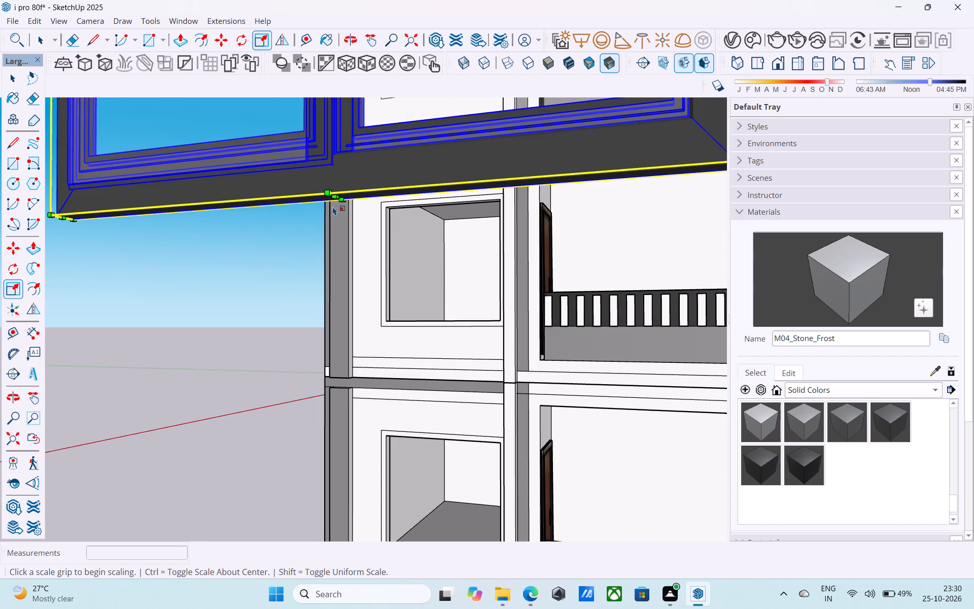
click(336, 198)
click(334, 343)
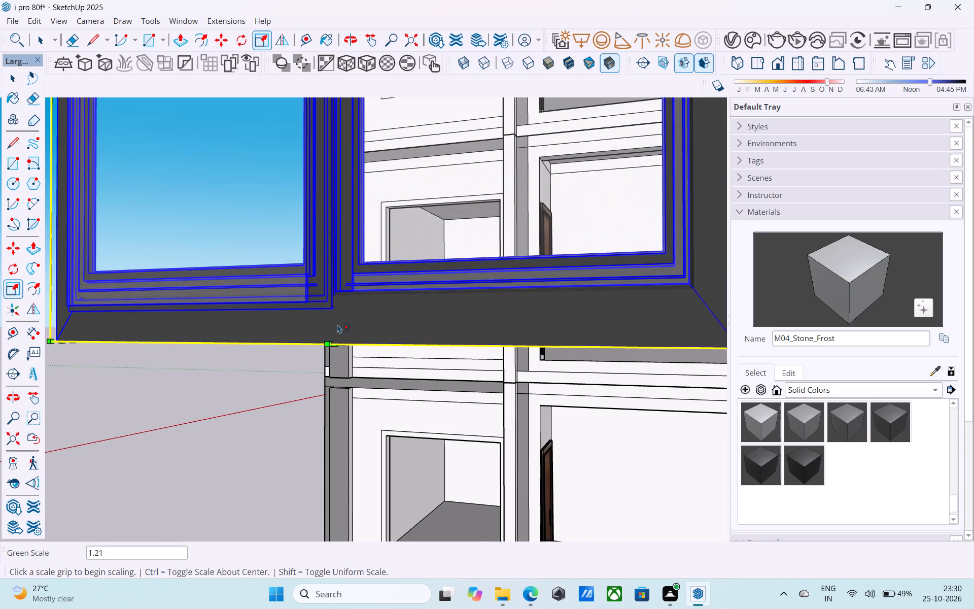
Widen the rotated window slightly by scaling it from its side edge nearest the building.
scroll(337, 324, down, 12)
middle_drag(332, 351, 286, 411)
scroll(296, 375, down, 4)
scroll(291, 398, up, 5)
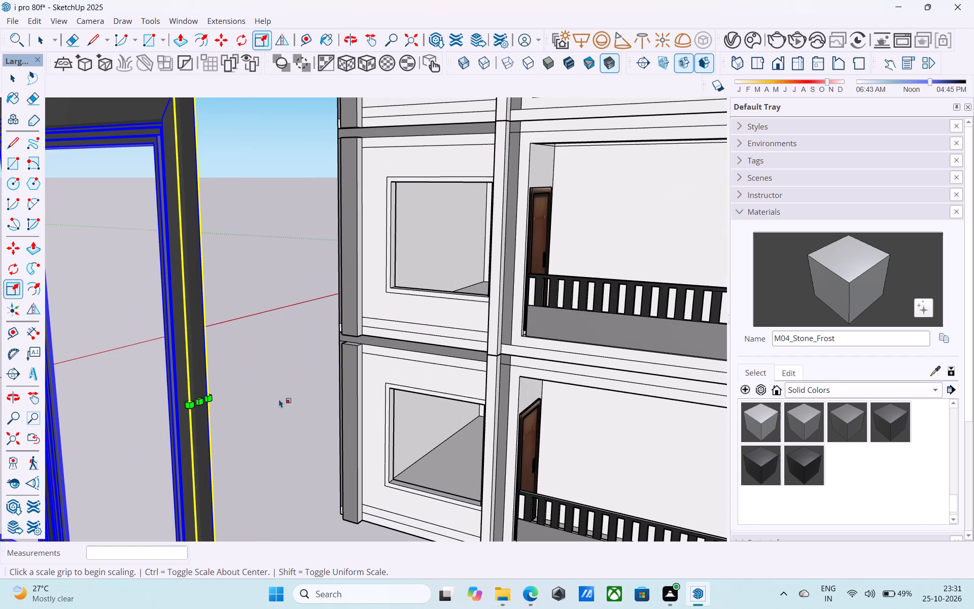
click(203, 401)
click(235, 415)
scroll(309, 389, down, 3)
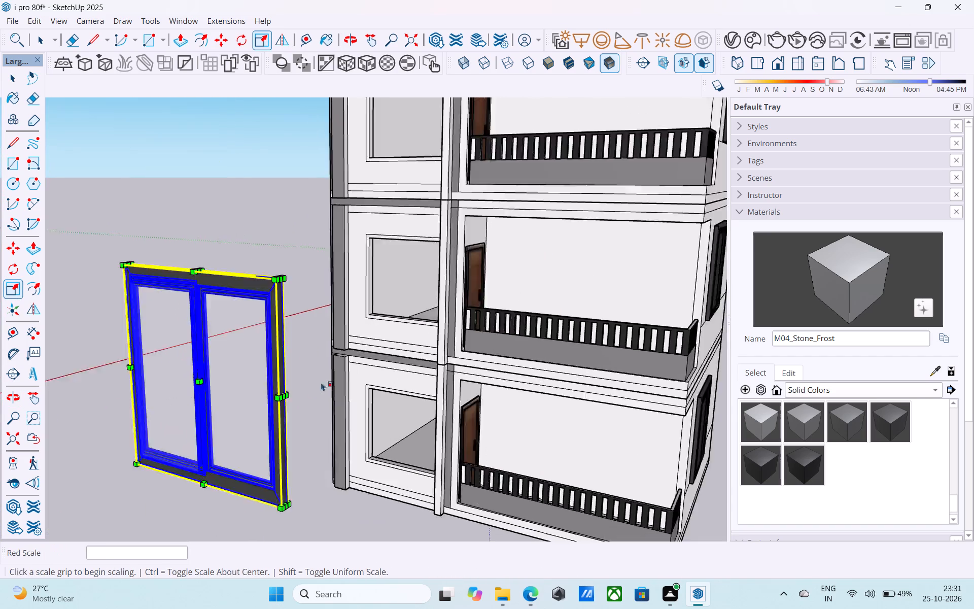
Copy the resized window by its top corner into the ground-floor opening beside the balcony.
scroll(321, 382, down, 6)
middle_click(325, 376)
middle_drag(326, 376, 372, 393)
key(m)
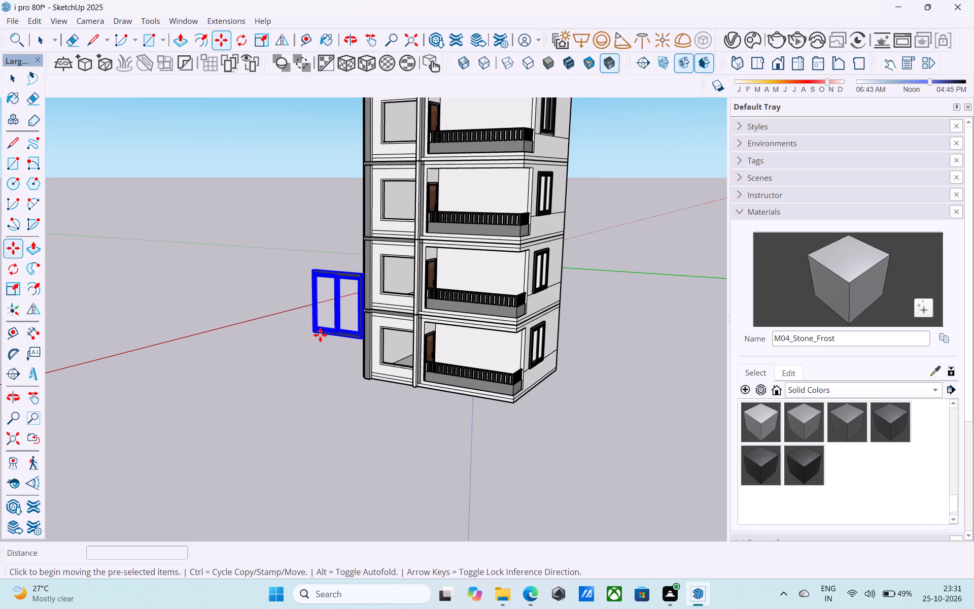
middle_drag(312, 318, 447, 367)
scroll(463, 322, up, 5)
scroll(346, 285, up, 3)
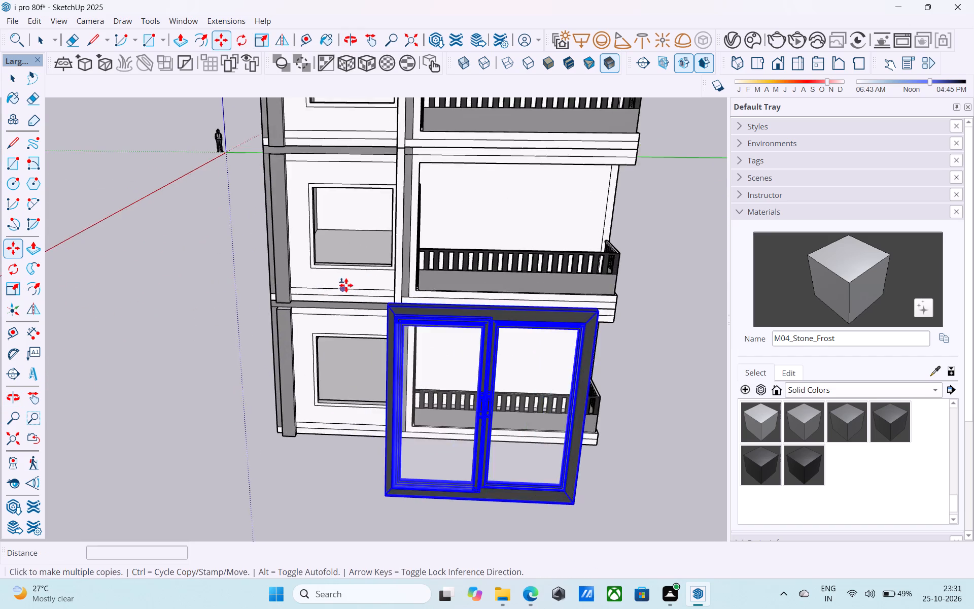
scroll(346, 285, up, 5)
middle_click(366, 303)
middle_click(368, 306)
scroll(458, 349, down, 4)
shift+middle_drag(456, 353, 582, 401)
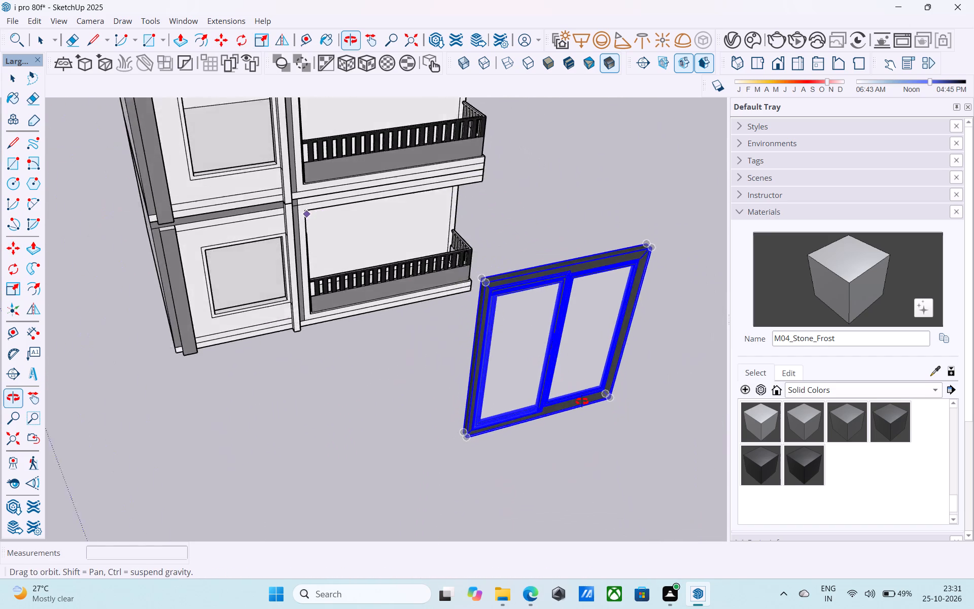
shift+middle_drag(582, 401, 583, 403)
scroll(487, 319, up, 5)
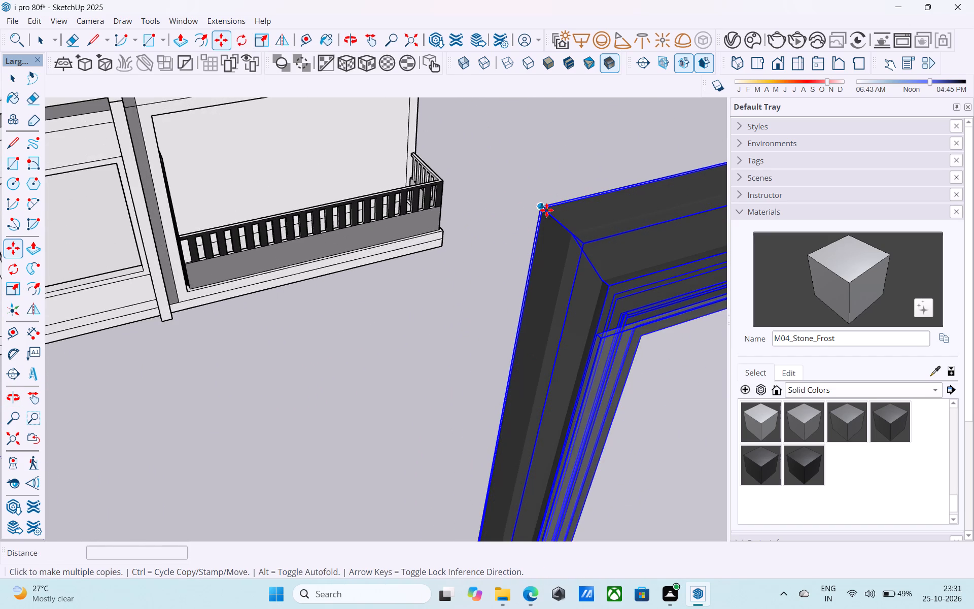
click(545, 210)
scroll(472, 250, down, 15)
scroll(288, 240, up, 18)
click(306, 214)
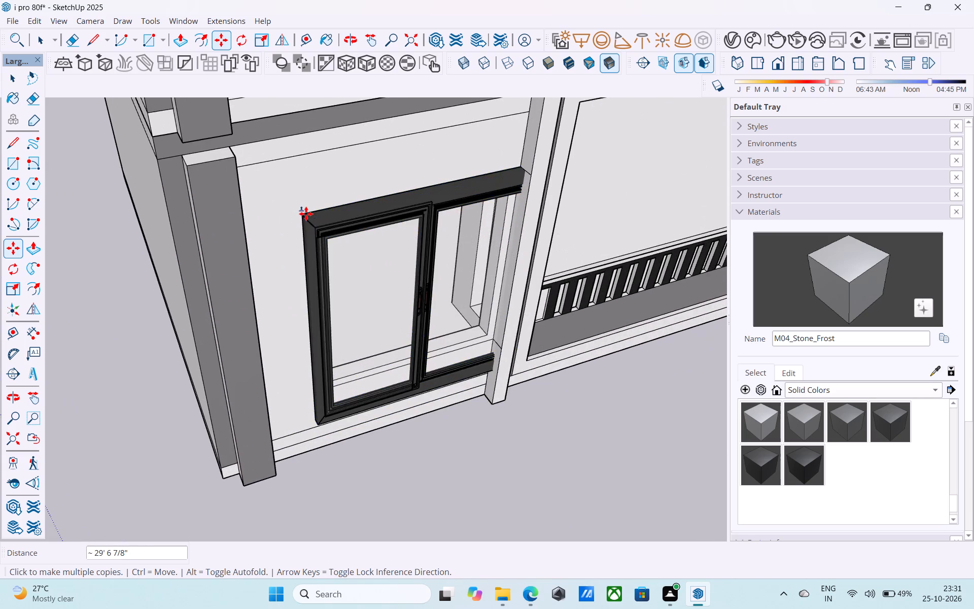
Place further copies of the window in the second-, third- and fourth-floor openings beside the balconies, aligned to their top corners.
scroll(306, 213, down, 11)
shift+middle_drag(301, 233, 312, 379)
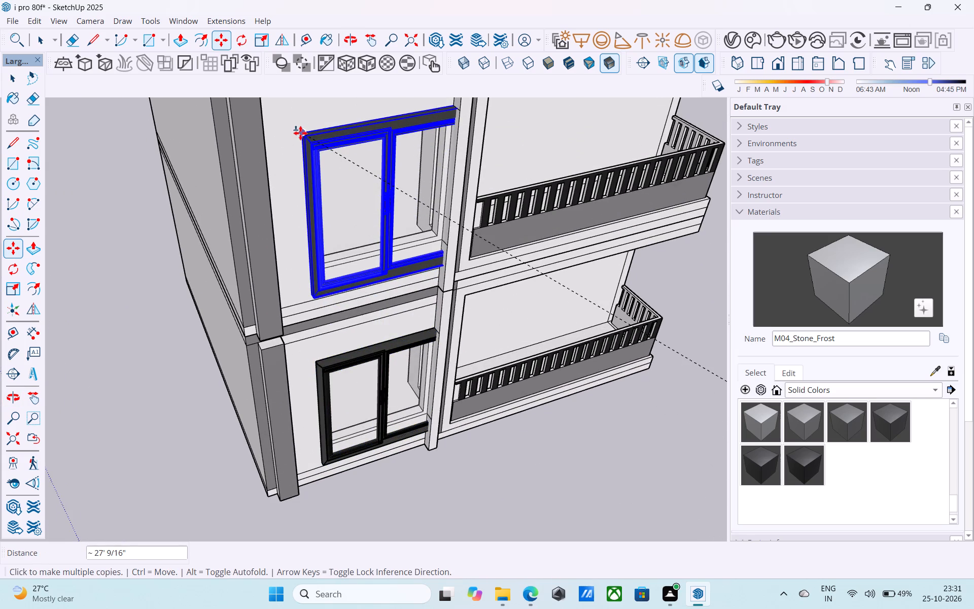
click(300, 133)
scroll(302, 133, down, 4)
shift+middle_drag(302, 138, 316, 397)
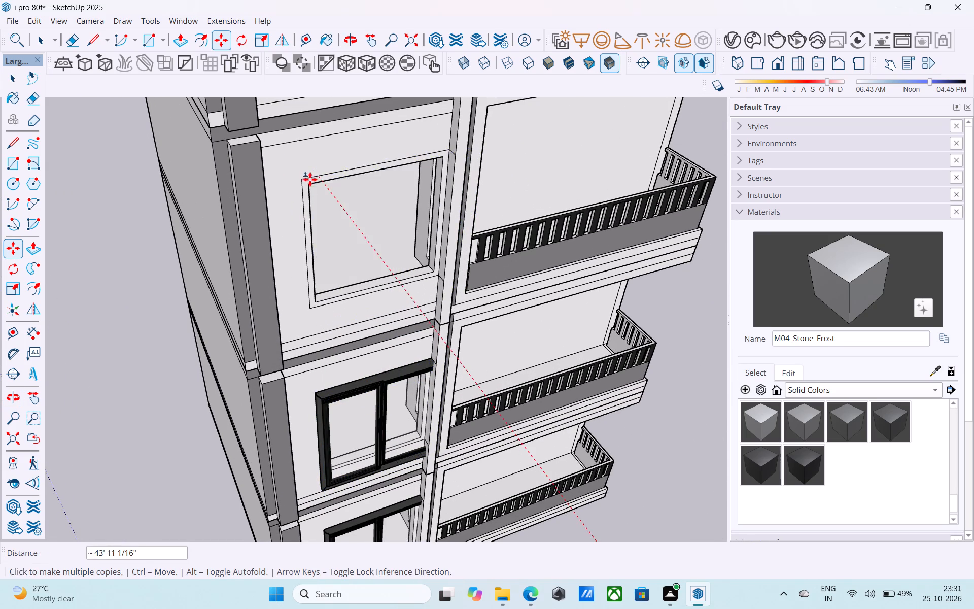
click(307, 178)
scroll(307, 177, down, 5)
shift+middle_drag(306, 201, 325, 404)
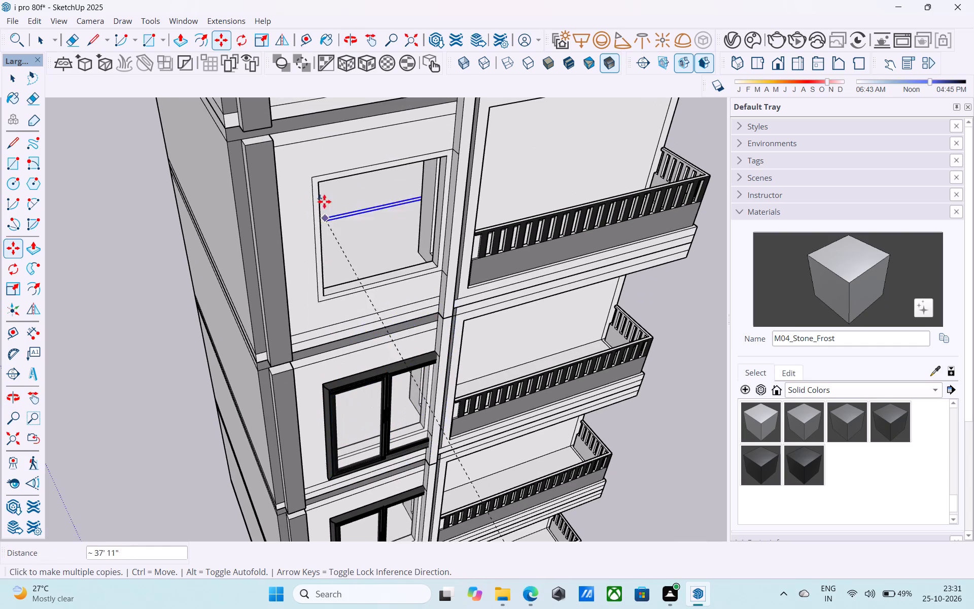
click(317, 178)
scroll(305, 223, down, 5)
key(space)
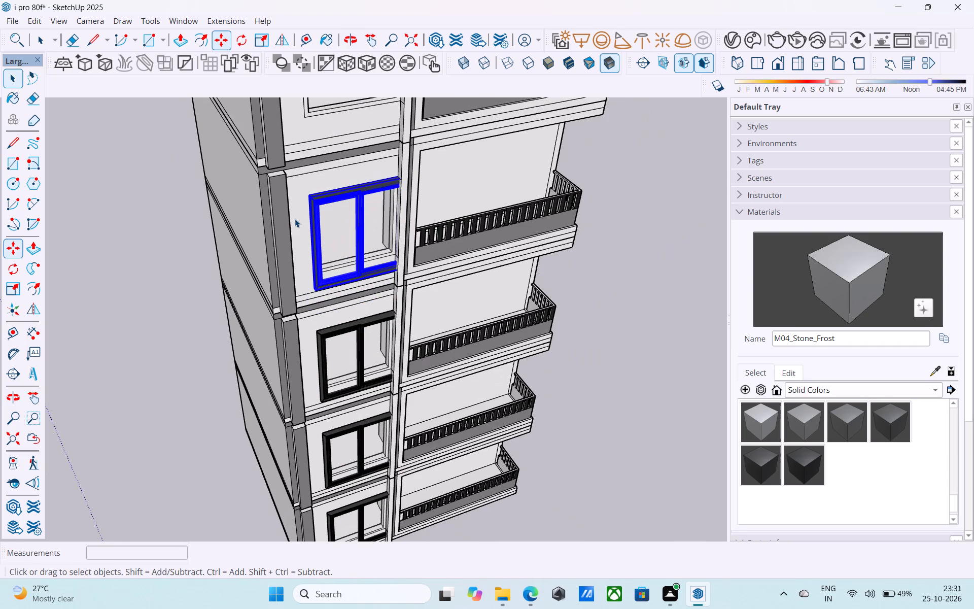
Copy the fourth-floor window up into the top-floor opening beside the balcony.
scroll(297, 217, down, 6)
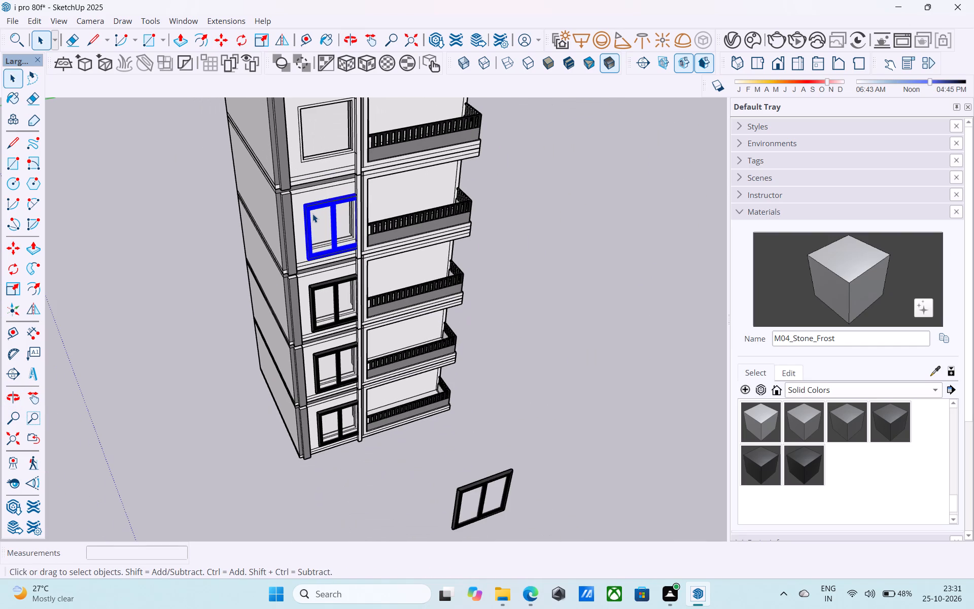
key(m)
scroll(312, 212, up, 4)
click(301, 204)
scroll(305, 187, down, 7)
shift+middle_drag(305, 188, 314, 319)
scroll(328, 231, up, 5)
click(292, 241)
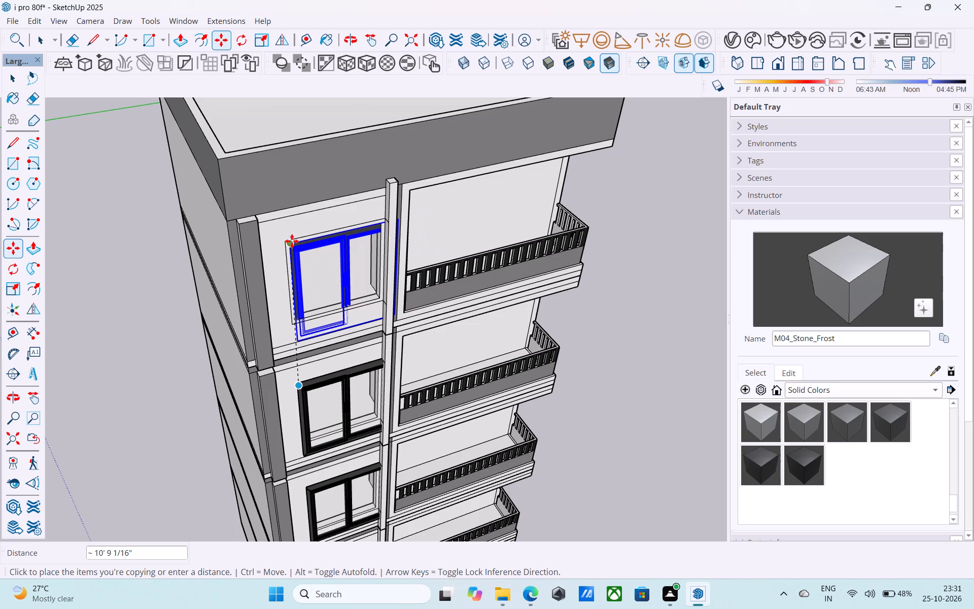
Move the top-floor window about 4 1/4" so its top corner meets the outer corner of the opening's frame.
scroll(299, 245, up, 11)
key(m)
scroll(293, 245, up, 3)
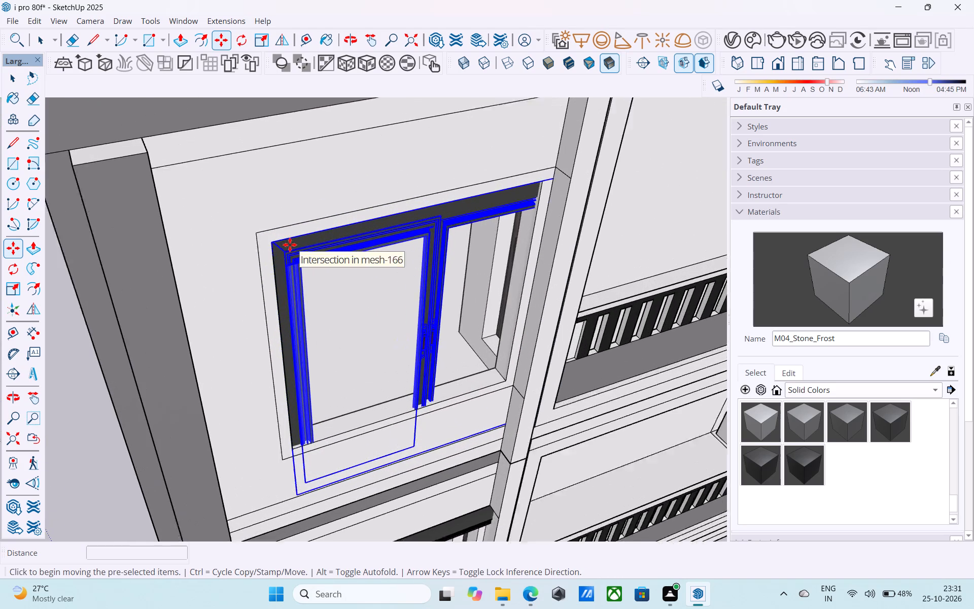
click(272, 245)
click(255, 235)
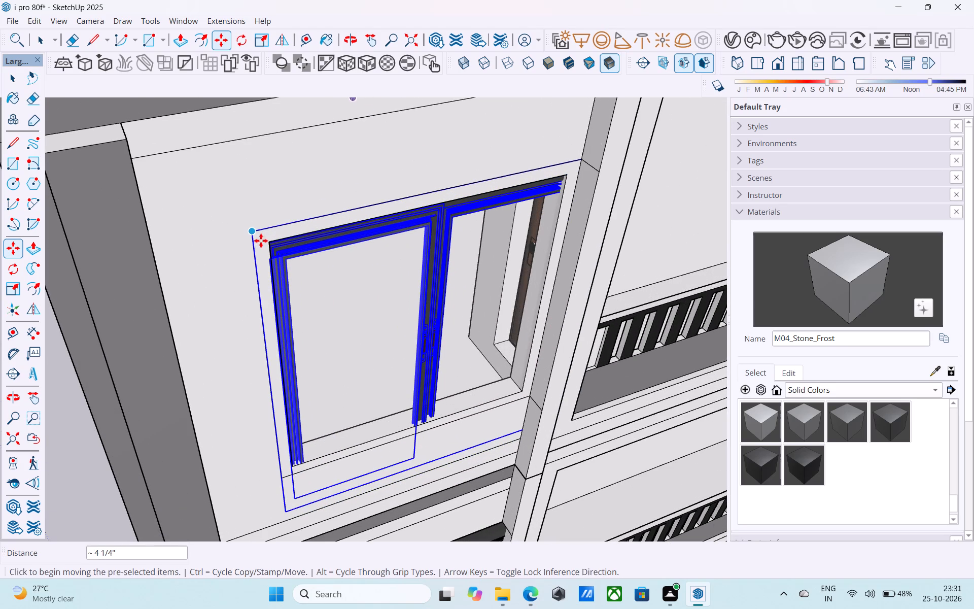
Undo the last move and shift the top-floor window about 6 1/8" so its top corner meets the opening frame's outer corner.
key(ctrl+z)
scroll(261, 245, up, 11)
click(263, 222)
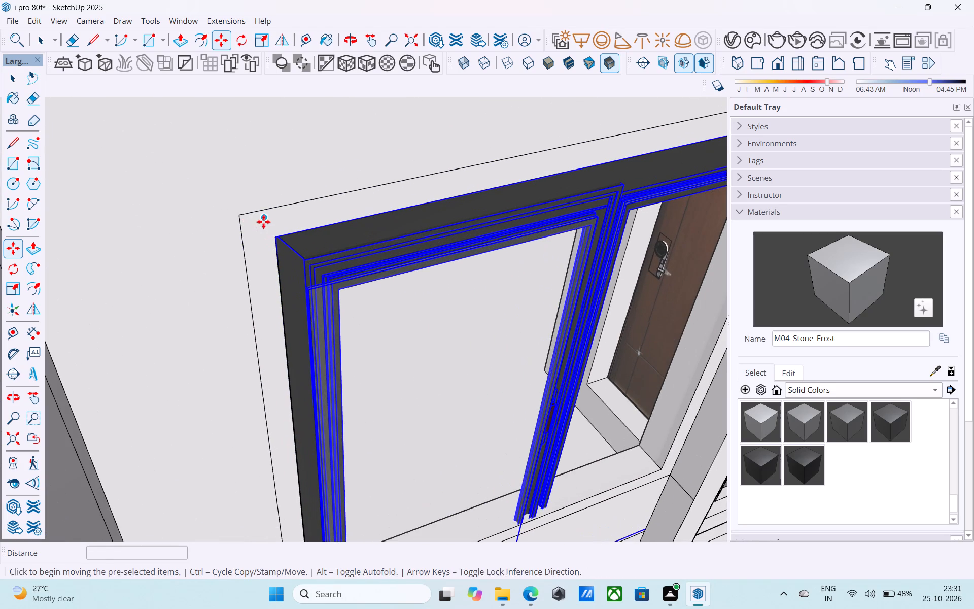
click(237, 206)
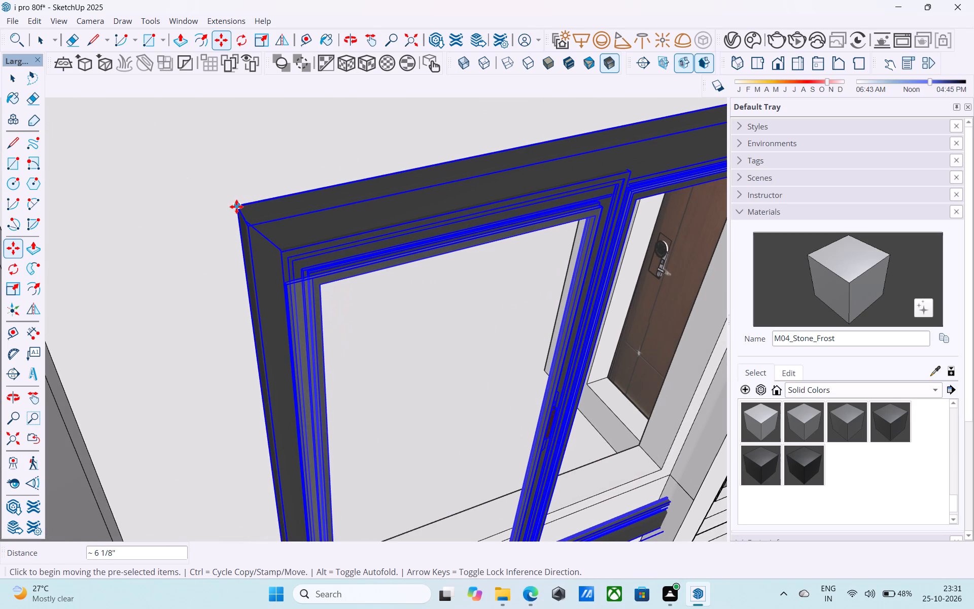
Scale the top-floor window down uniformly to about 0.83 from its lower corner beside the balcony pier.
key(space)
scroll(236, 204, down, 16)
key(s)
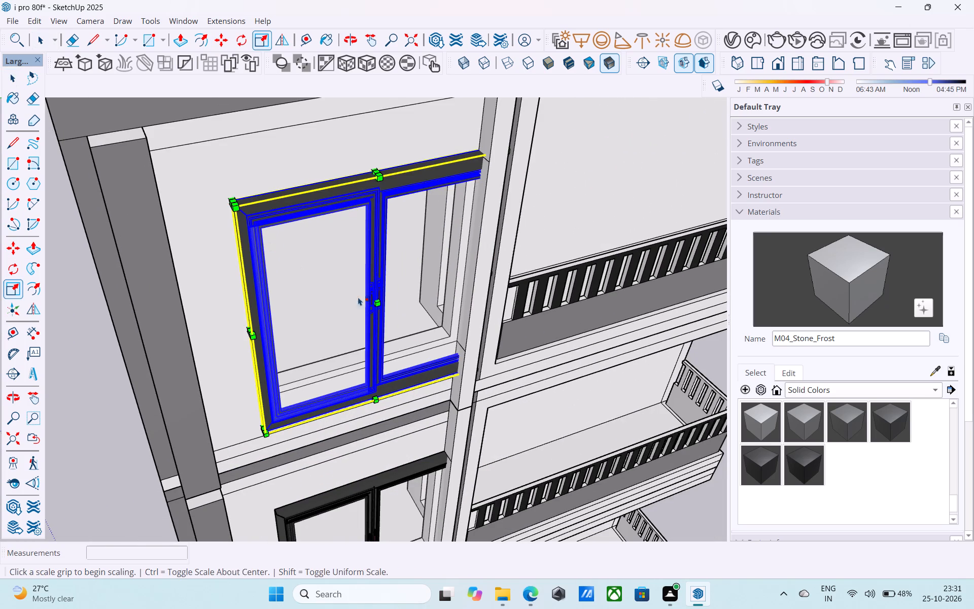
click(476, 366)
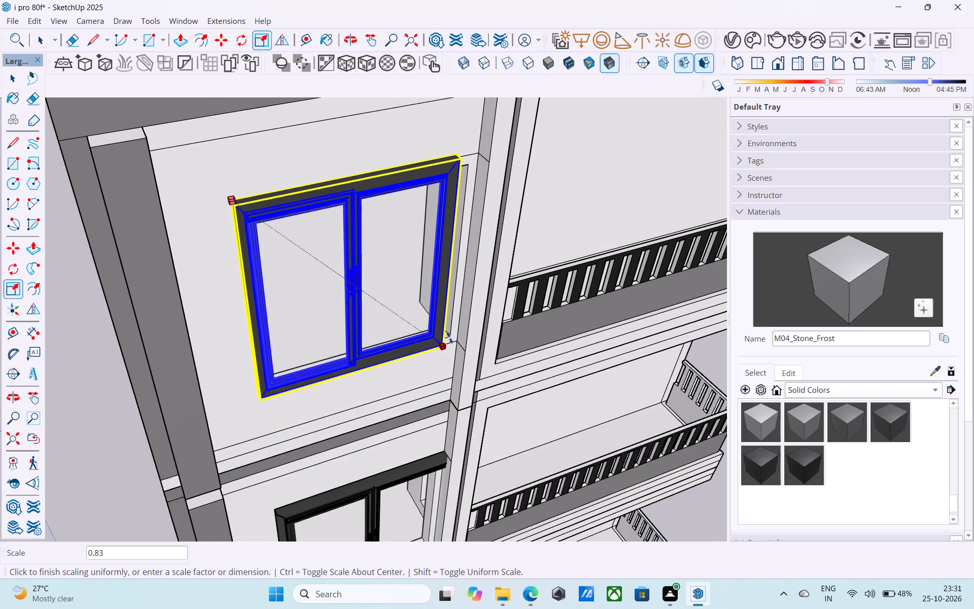
click(450, 336)
Widen the top-floor window horizontally until its side edge reaches the pier beside the balcony, covering the opening.
middle_drag(437, 322, 229, 311)
middle_click(228, 311)
scroll(390, 284, up, 5)
click(396, 274)
middle_drag(397, 274, 449, 274)
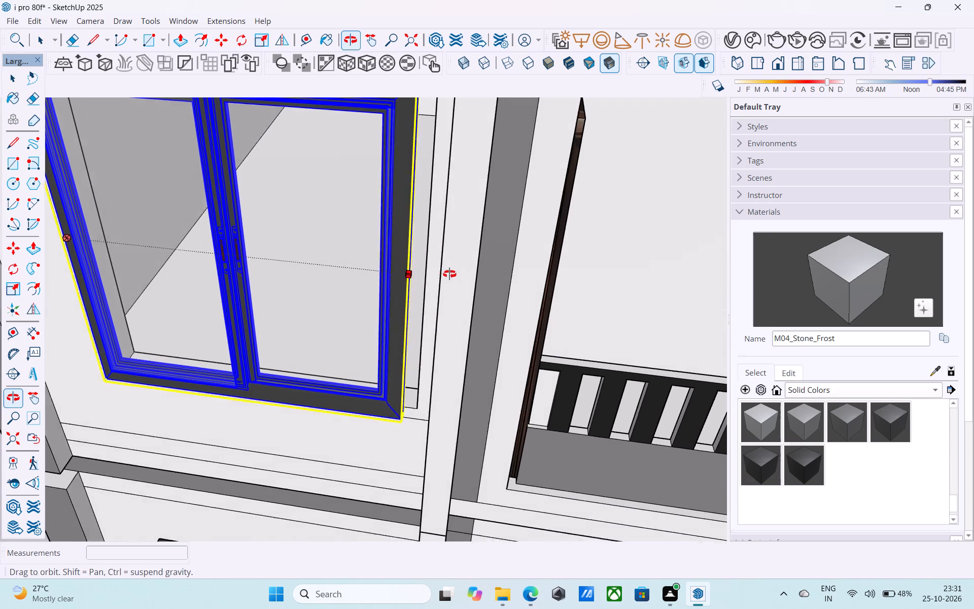
middle_drag(449, 274, 453, 274)
click(432, 266)
scroll(430, 259, down, 7)
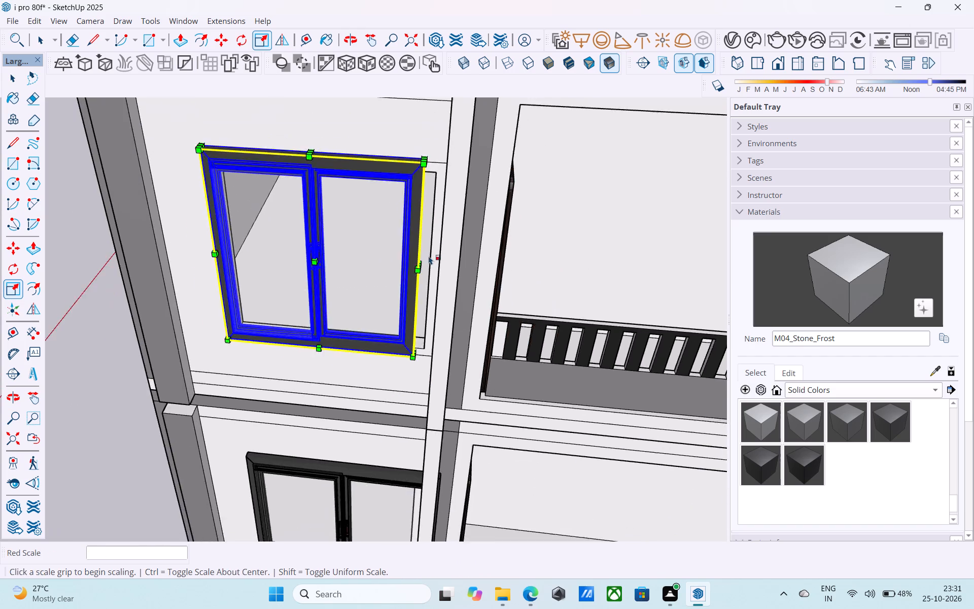
scroll(429, 256, down, 5)
middle_drag(412, 308, 422, 294)
scroll(414, 277, up, 11)
click(430, 254)
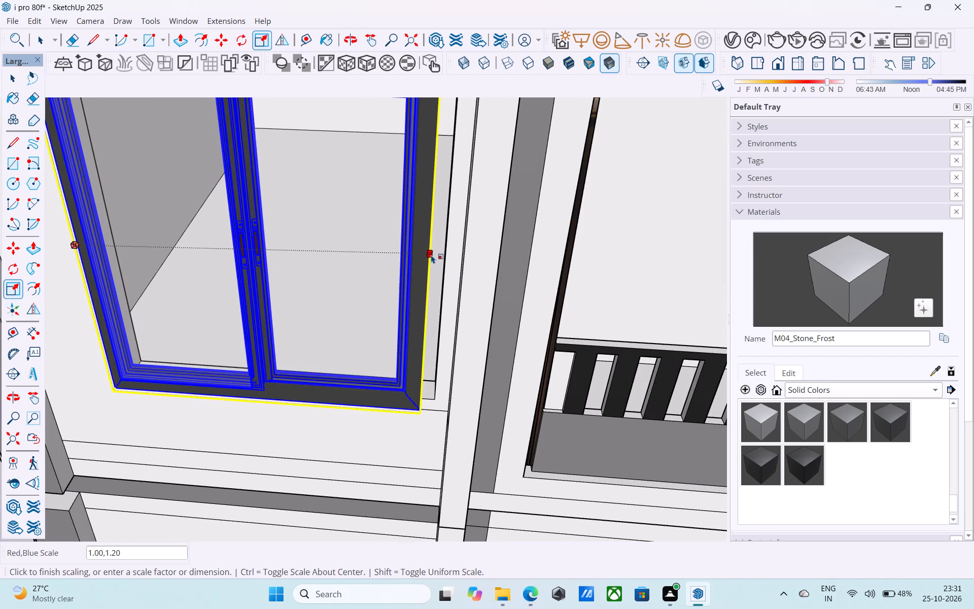
click(462, 259)
scroll(457, 249, down, 10)
middle_drag(454, 253, 454, 193)
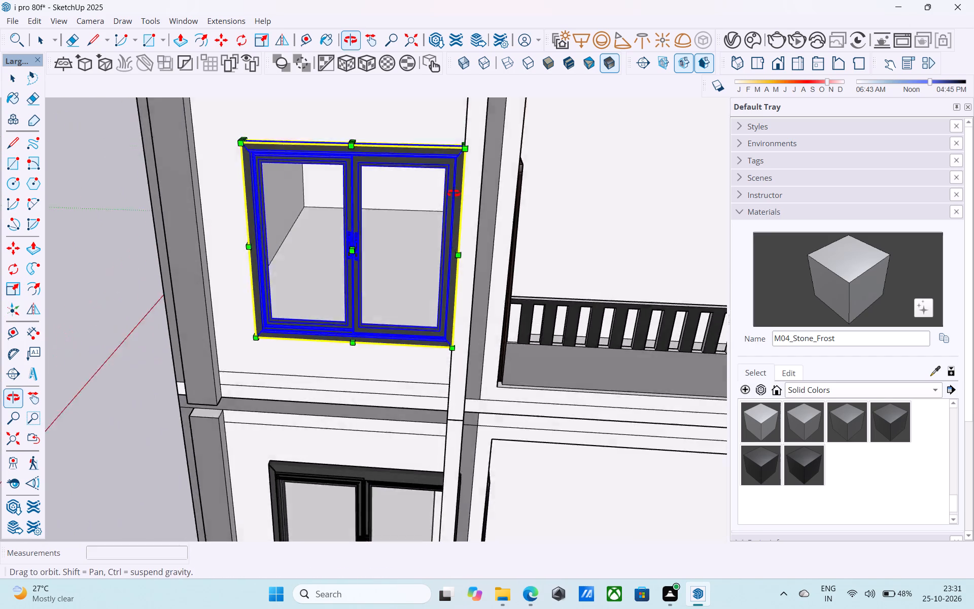
middle_drag(454, 193, 446, 165)
key(space)
Scale the fourth-floor window beside the balcony down uniformly so its height fits the opening frame.
scroll(440, 162, down, 6)
middle_drag(405, 362, 366, 230)
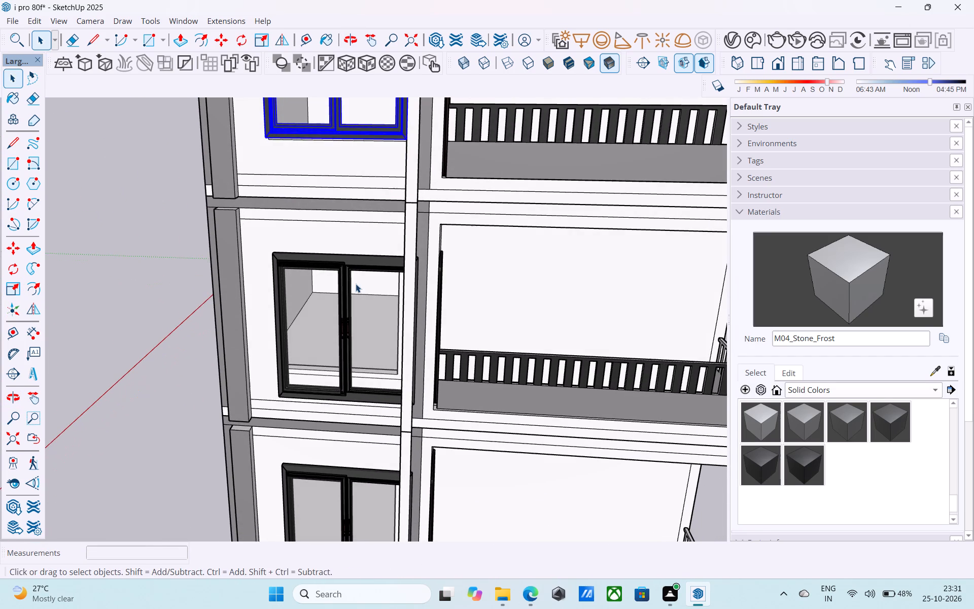
click(349, 285)
key(s)
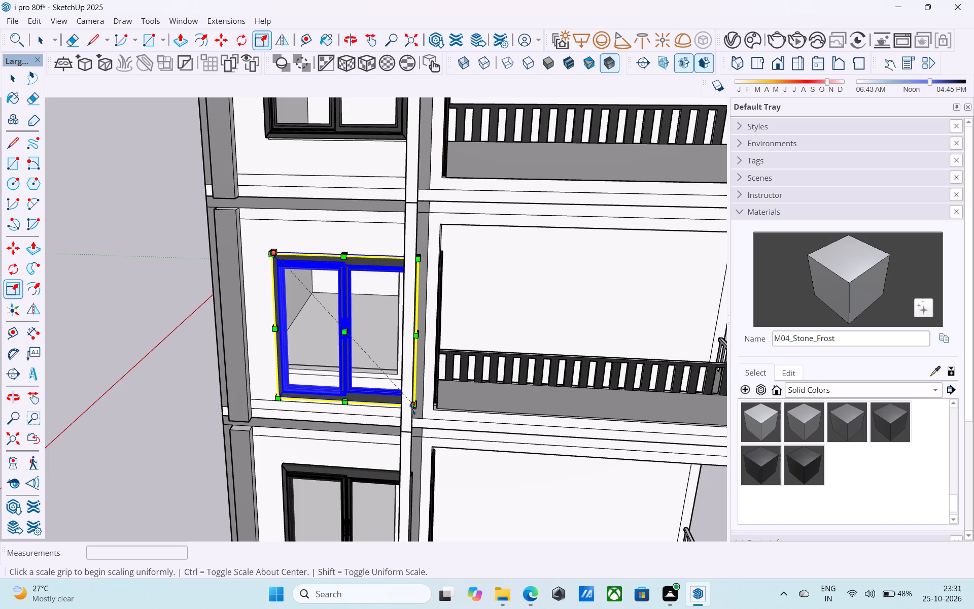
click(412, 409)
click(391, 381)
Stretch the fourth-floor window horizontally until its side edge meets the pier beside the balcony.
middle_click(393, 323)
scroll(393, 323, up, 2)
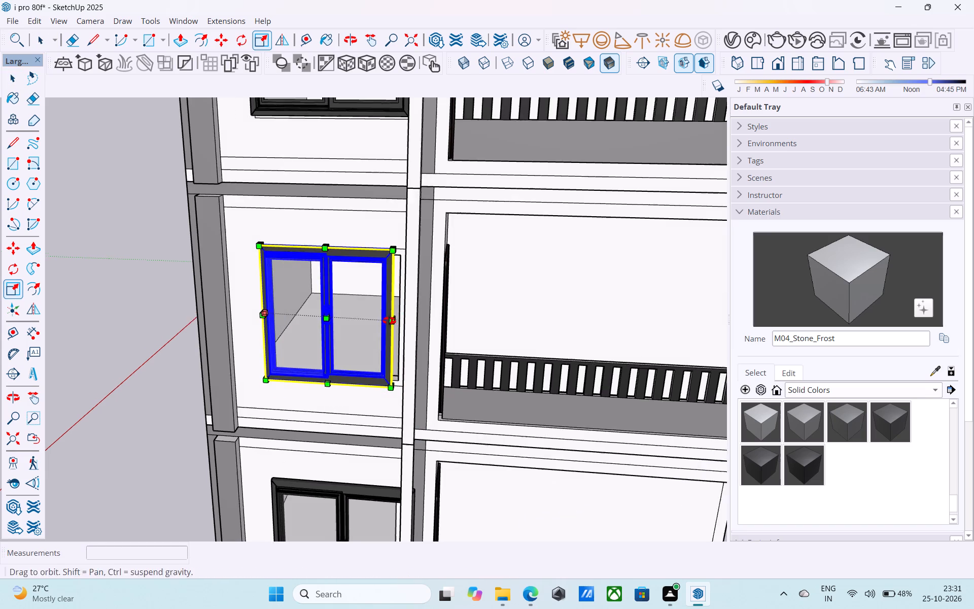
scroll(389, 321, up, 6)
click(400, 318)
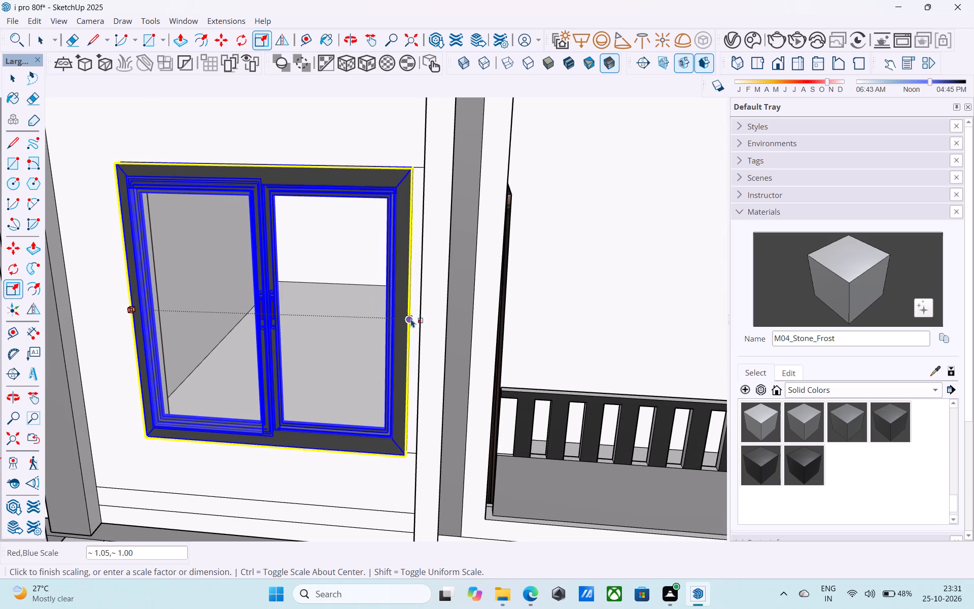
click(411, 319)
scroll(411, 317, down, 5)
scroll(407, 318, up, 6)
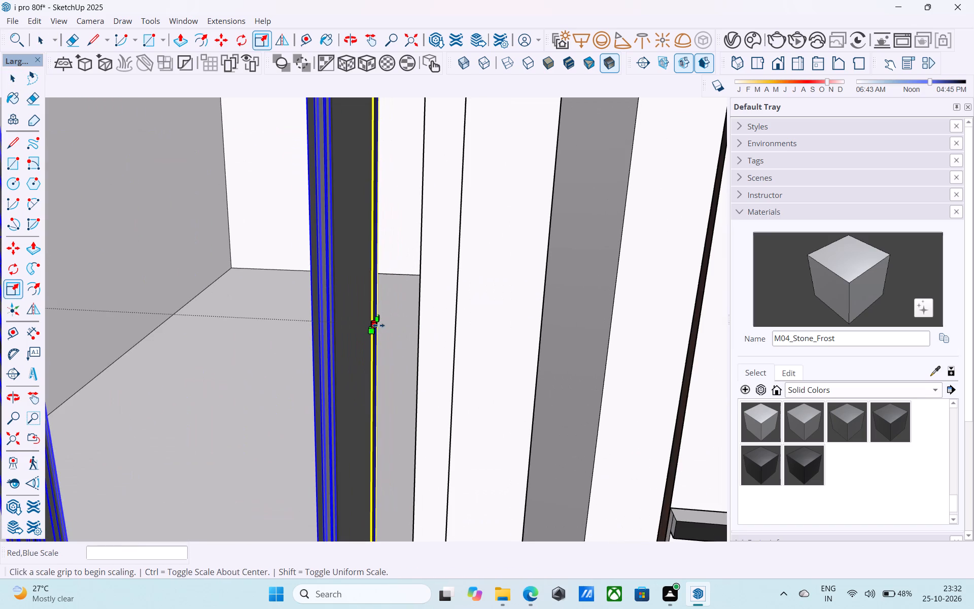
click(378, 325)
click(458, 319)
key(space)
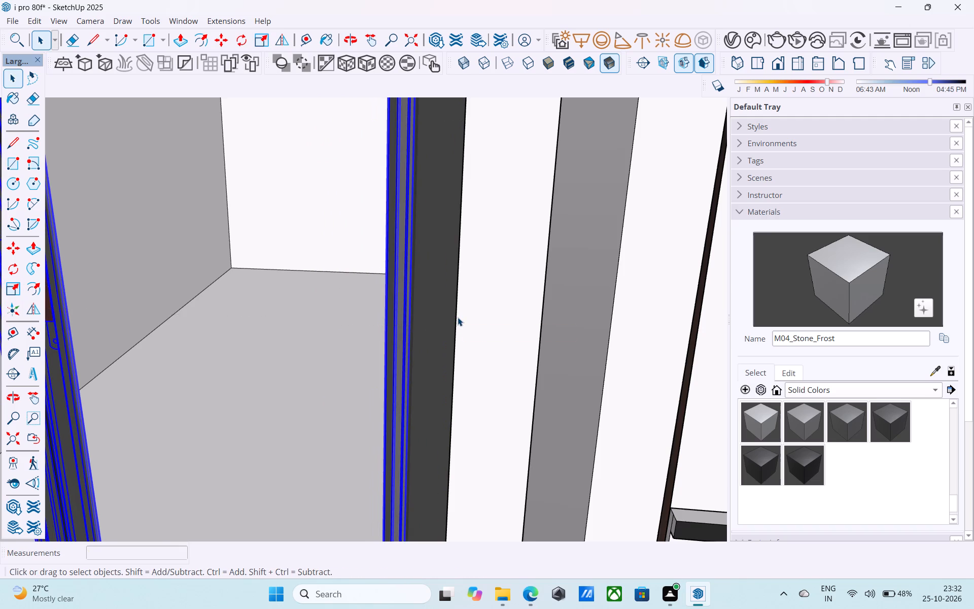
Scale the third-floor window beside the balcony down uniformly so its height fits the opening frame.
scroll(458, 317, down, 6)
scroll(449, 316, down, 20)
scroll(449, 316, down, 5)
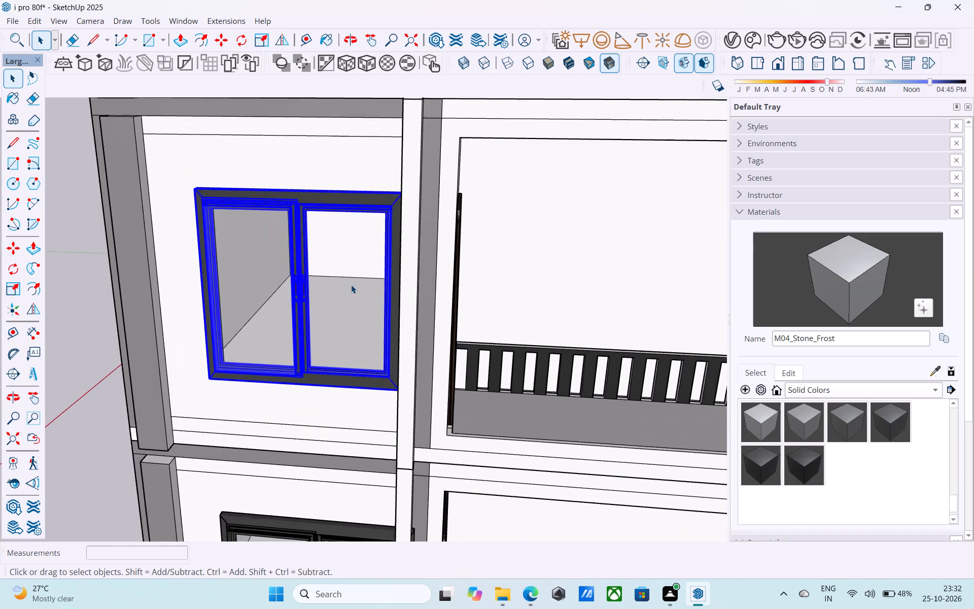
scroll(351, 285, down, 5)
scroll(374, 443, down, 5)
shift+middle_drag(374, 441, 372, 431)
shift+middle_drag(370, 420, 371, 290)
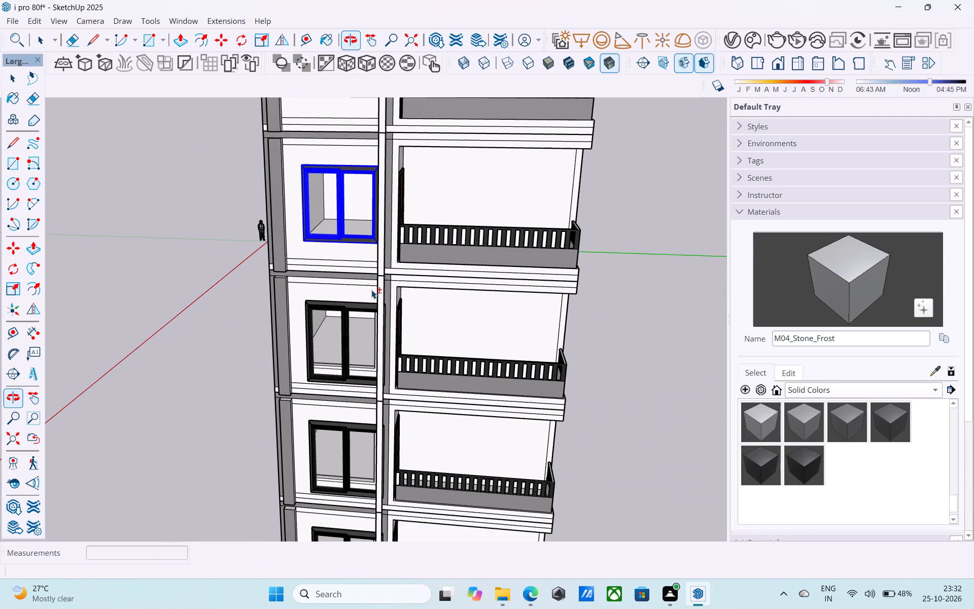
click(345, 310)
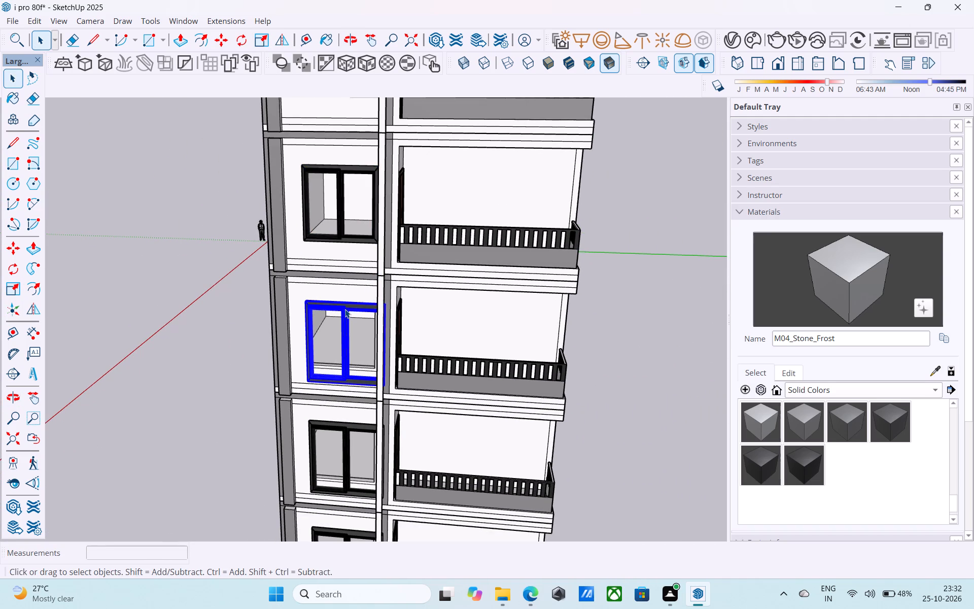
key(s)
scroll(394, 388, up, 3)
click(381, 389)
scroll(359, 364, up, 3)
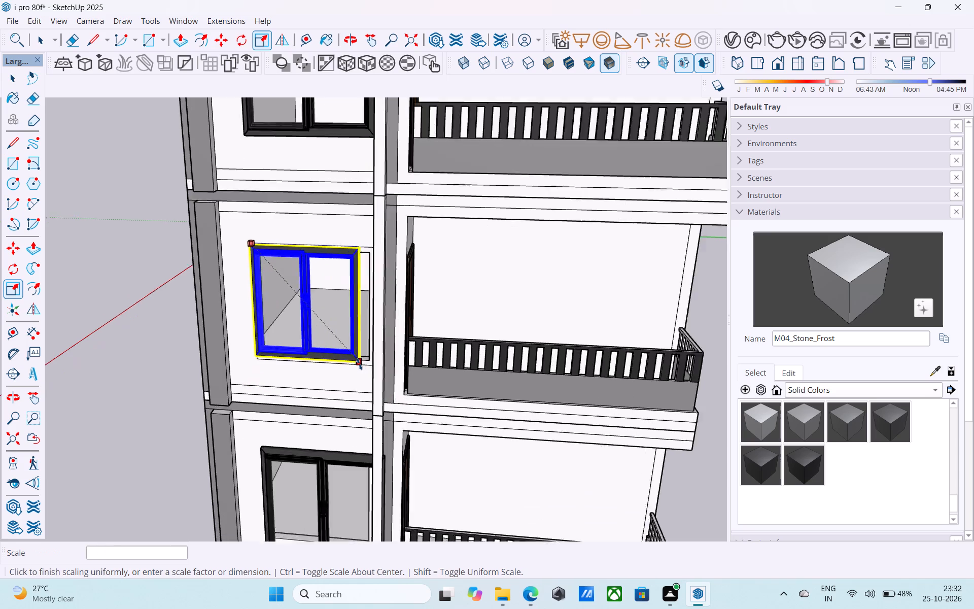
scroll(359, 364, up, 6)
click(359, 369)
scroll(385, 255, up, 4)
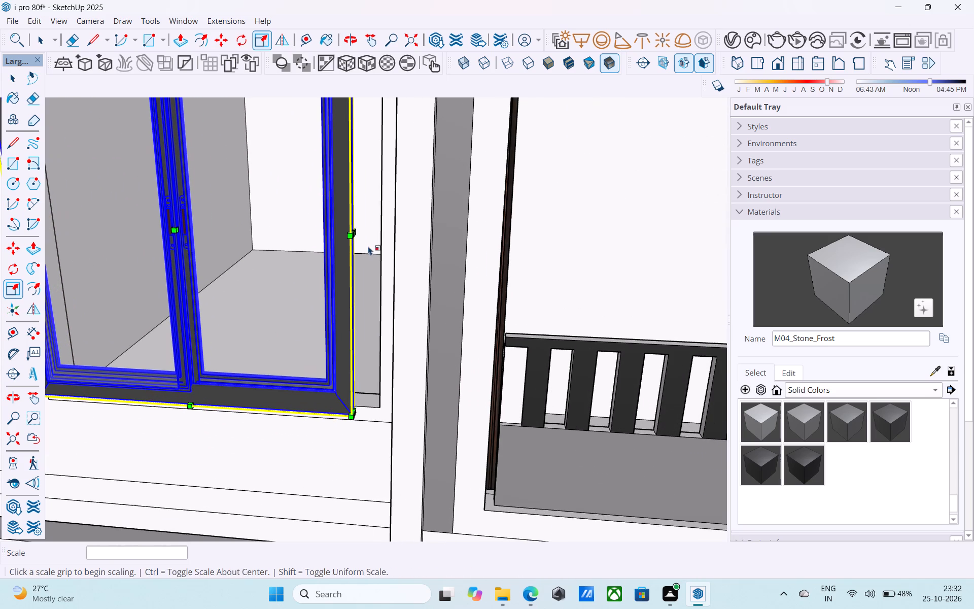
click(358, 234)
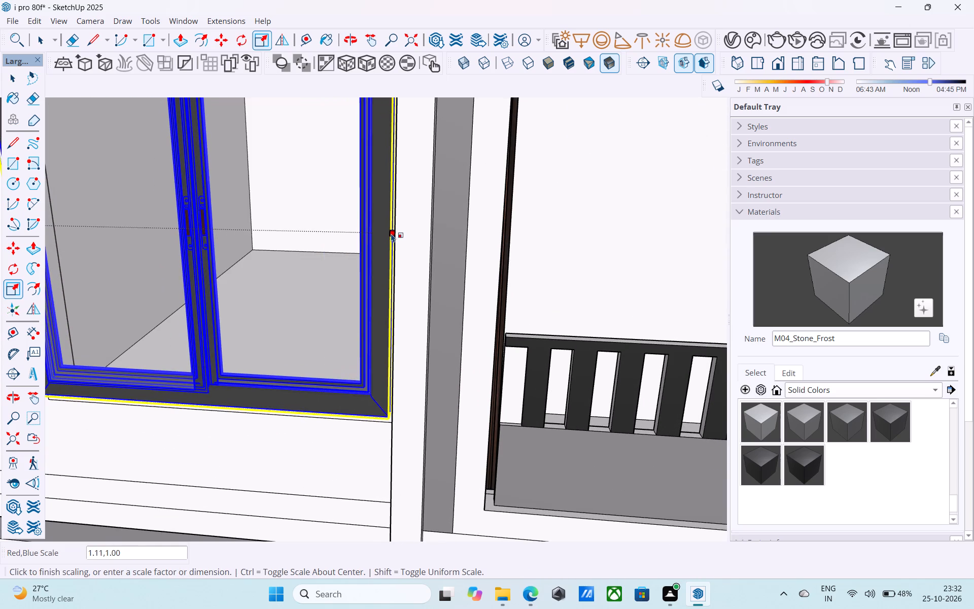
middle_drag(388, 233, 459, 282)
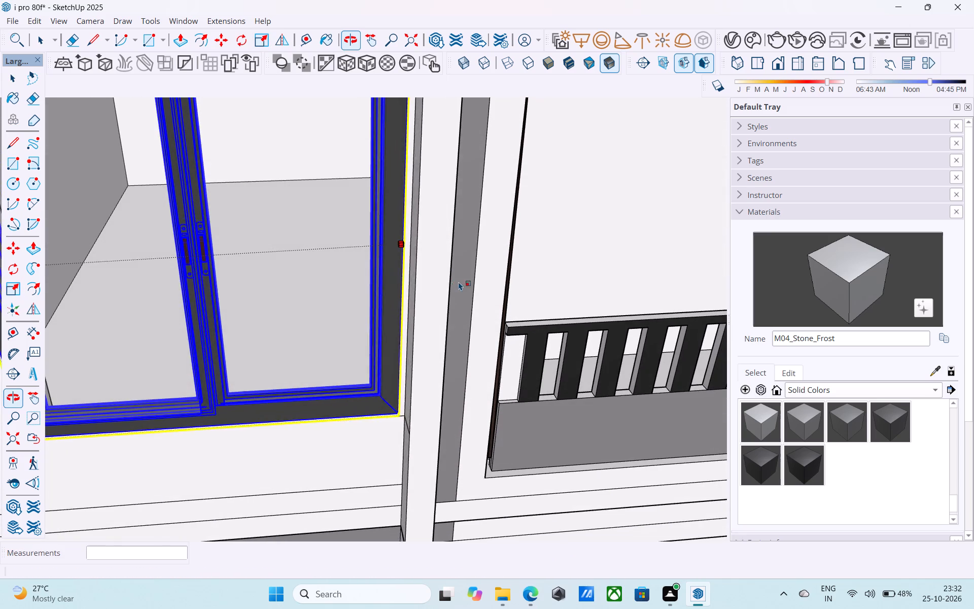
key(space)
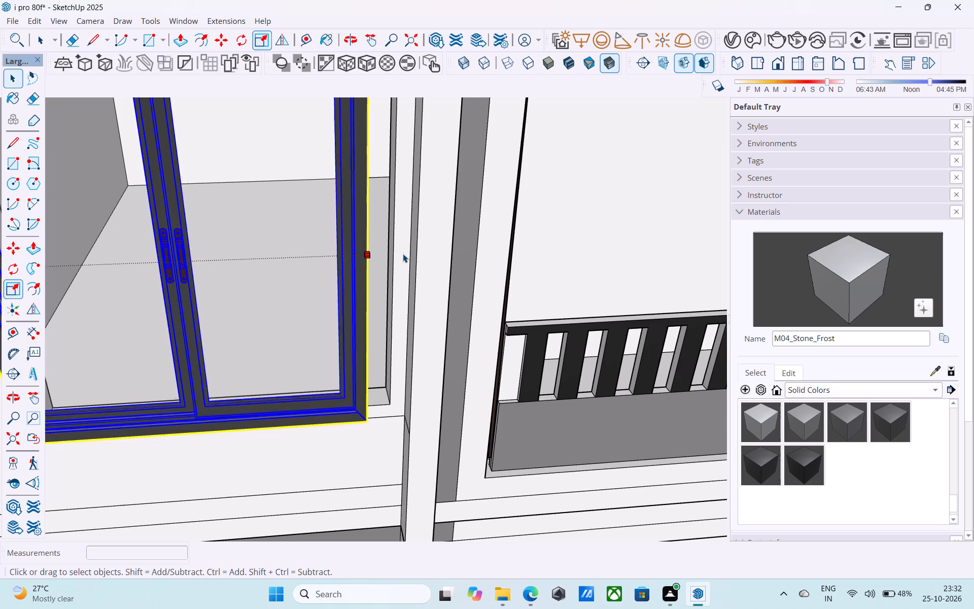
Stretch the third-floor window horizontally until its side edge meets the pier beside the balcony.
middle_drag(403, 254, 296, 268)
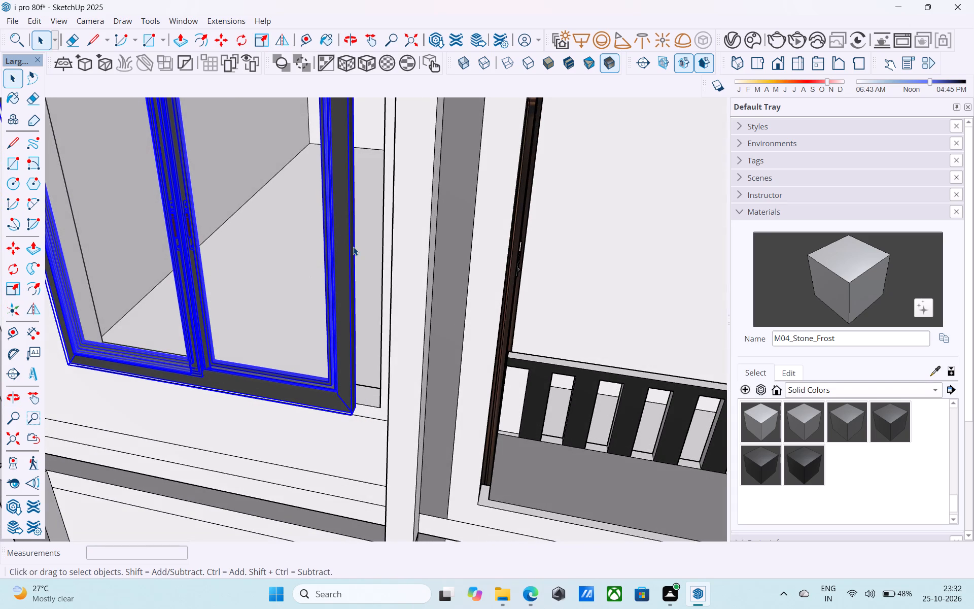
key(s)
click(355, 251)
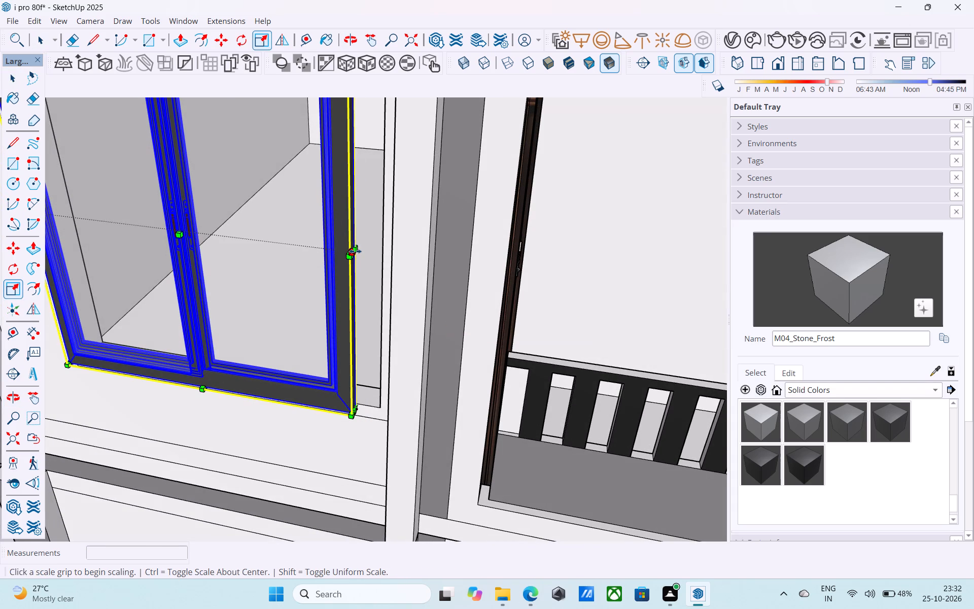
click(383, 255)
scroll(384, 254, down, 16)
key(space)
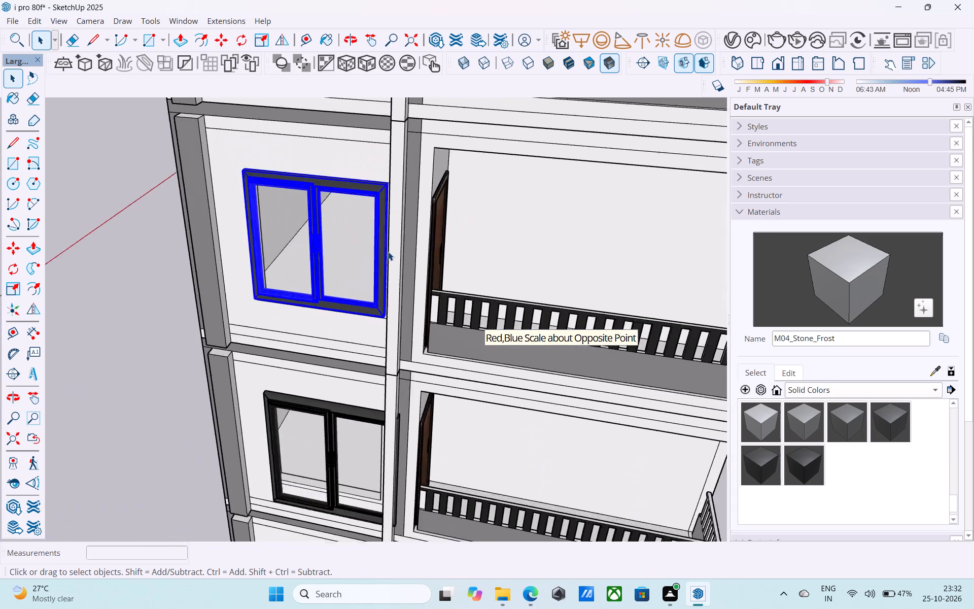
Scale the second-floor window beside the balcony down uniformly to about 0.82 from its lower corner.
scroll(388, 252, down, 15)
scroll(359, 370, up, 4)
click(358, 373)
scroll(363, 367, up, 3)
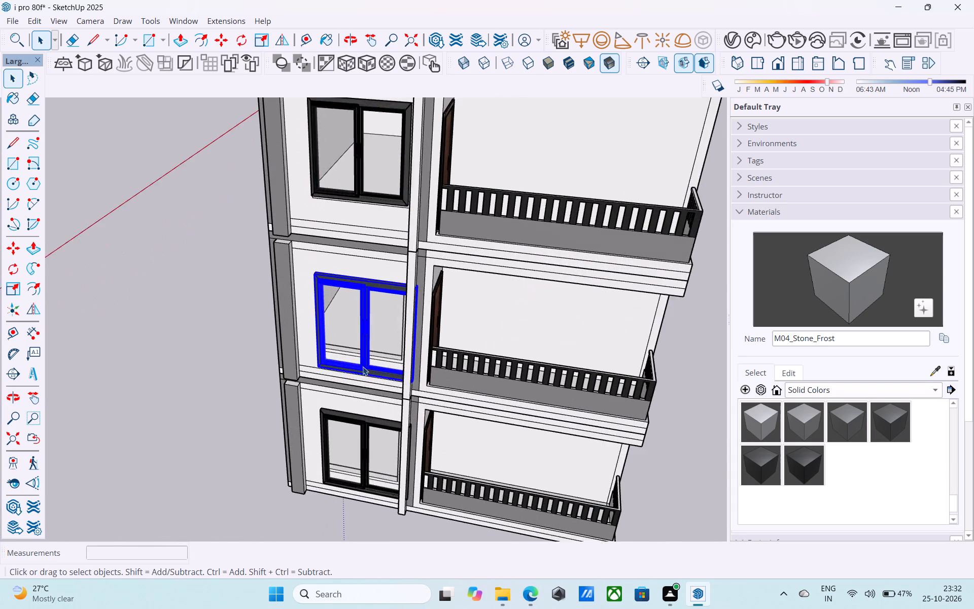
scroll(363, 366, up, 3)
key(s)
click(425, 385)
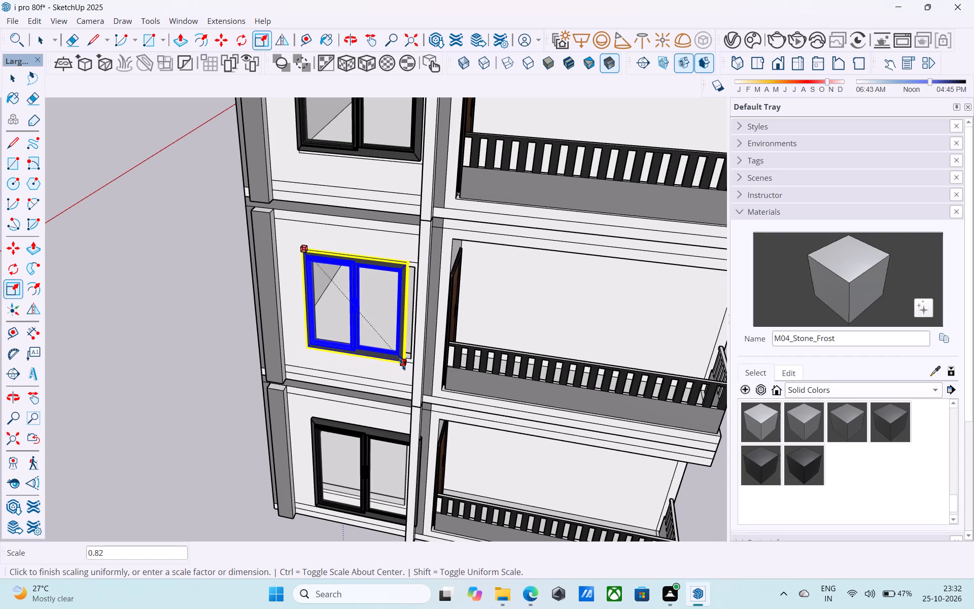
click(401, 364)
Widen the second-floor window horizontally by a factor of about 1.11 to meet the pier beside the balcony.
scroll(402, 330, up, 14)
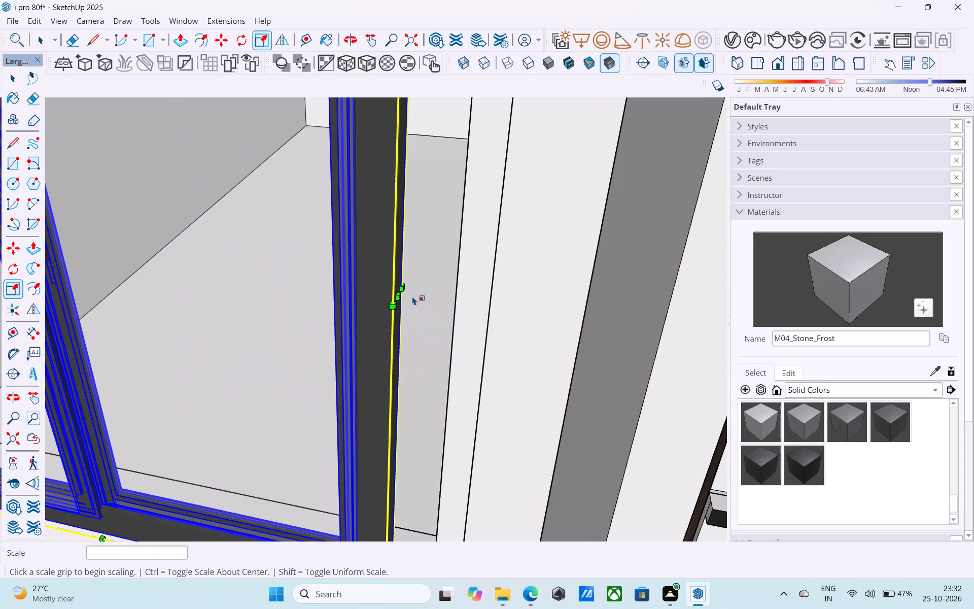
click(402, 296)
click(487, 301)
key(space)
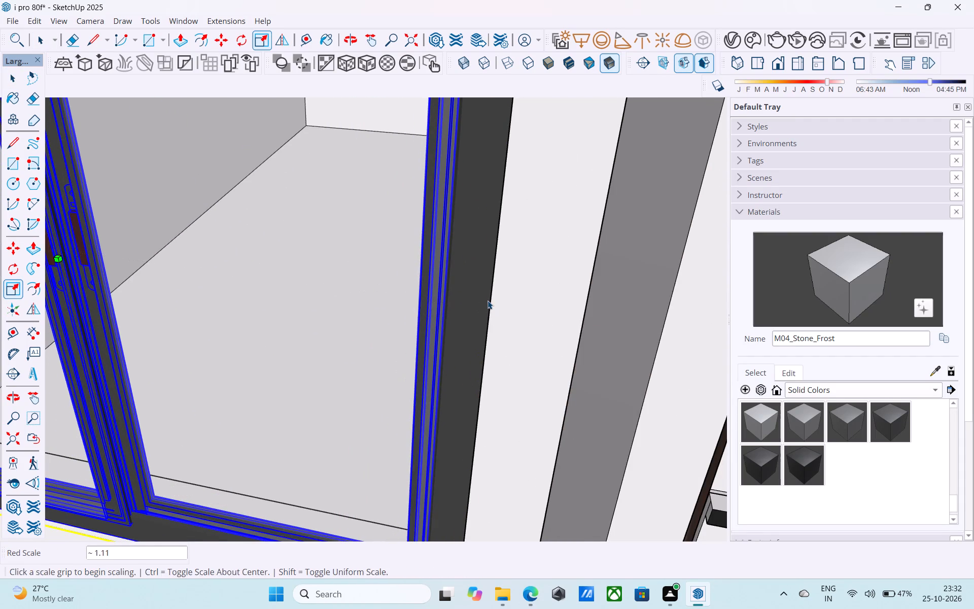
Scale the ground-floor window beside the balcony down uniformly to 0.83 from its lower corner at the pier.
scroll(488, 300, down, 20)
scroll(488, 300, down, 2)
middle_drag(411, 443, 431, 385)
scroll(426, 377, down, 4)
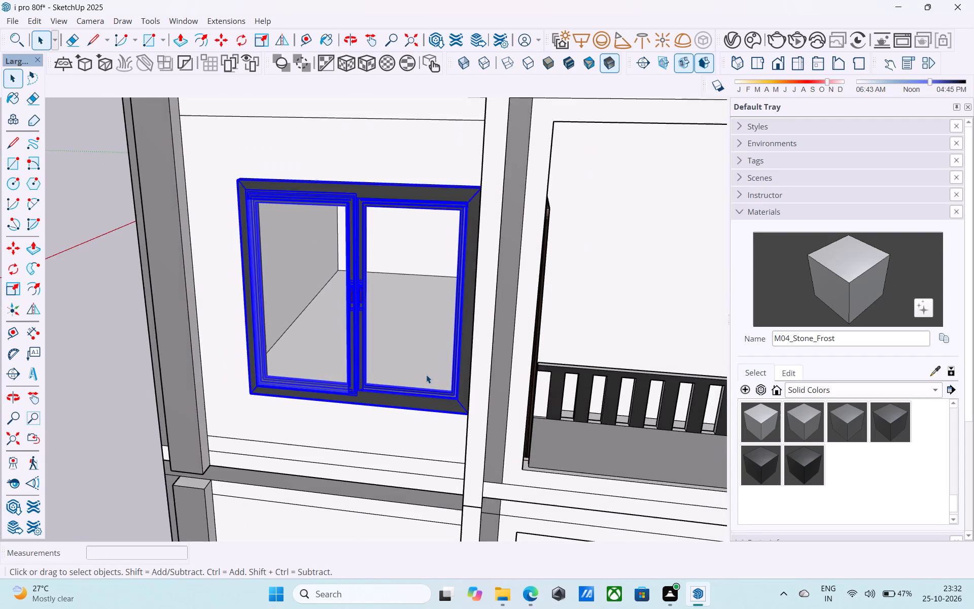
scroll(426, 375, down, 7)
shift+middle_drag(399, 425, 415, 287)
middle_drag(420, 431, 532, 373)
middle_drag(327, 391, 492, 382)
scroll(490, 380, down, 20)
scroll(490, 380, down, 19)
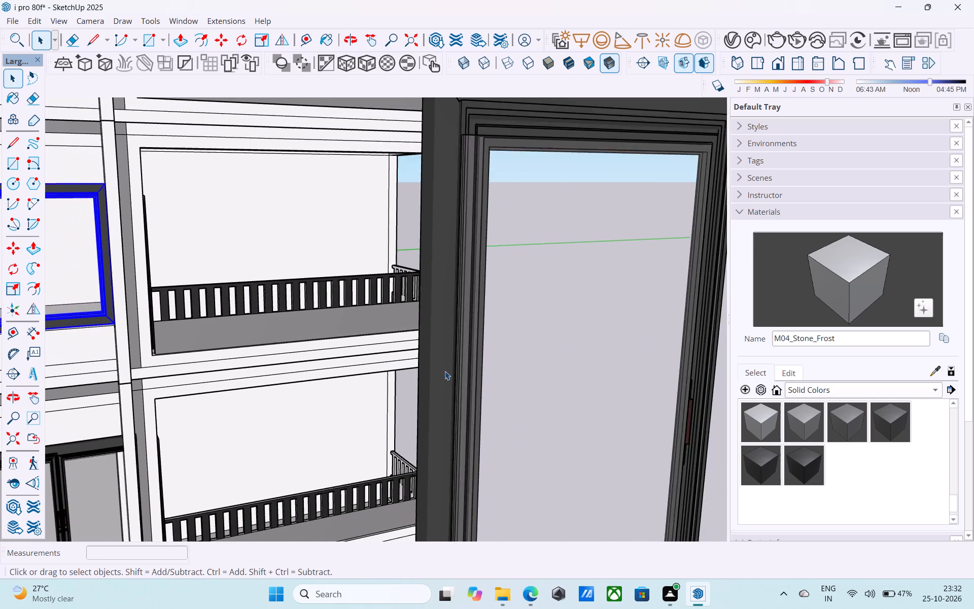
scroll(445, 371, down, 20)
scroll(445, 371, down, 7)
shift+middle_drag(265, 454, 335, 375)
scroll(251, 417, up, 2)
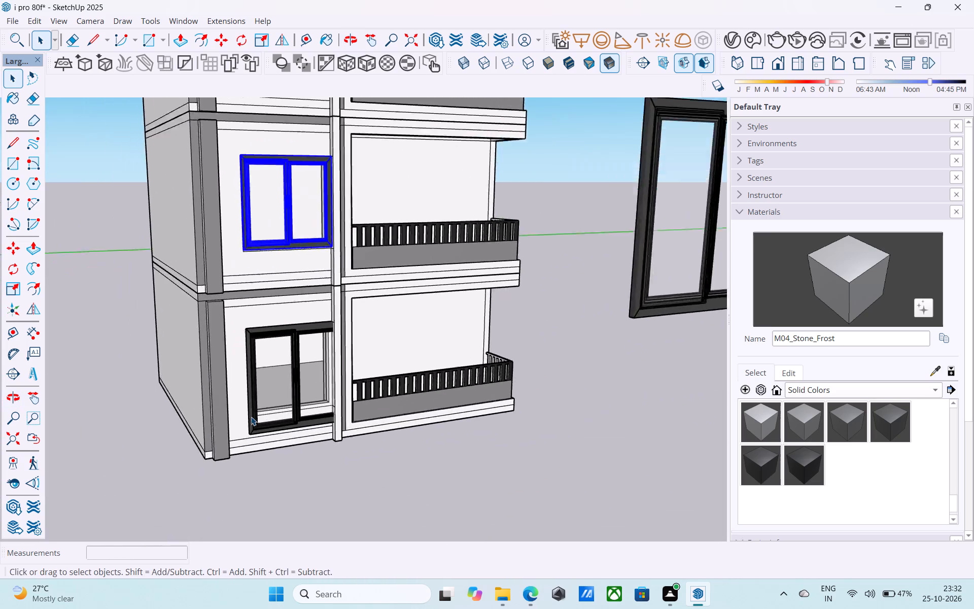
scroll(251, 417, up, 7)
click(258, 420)
key(s)
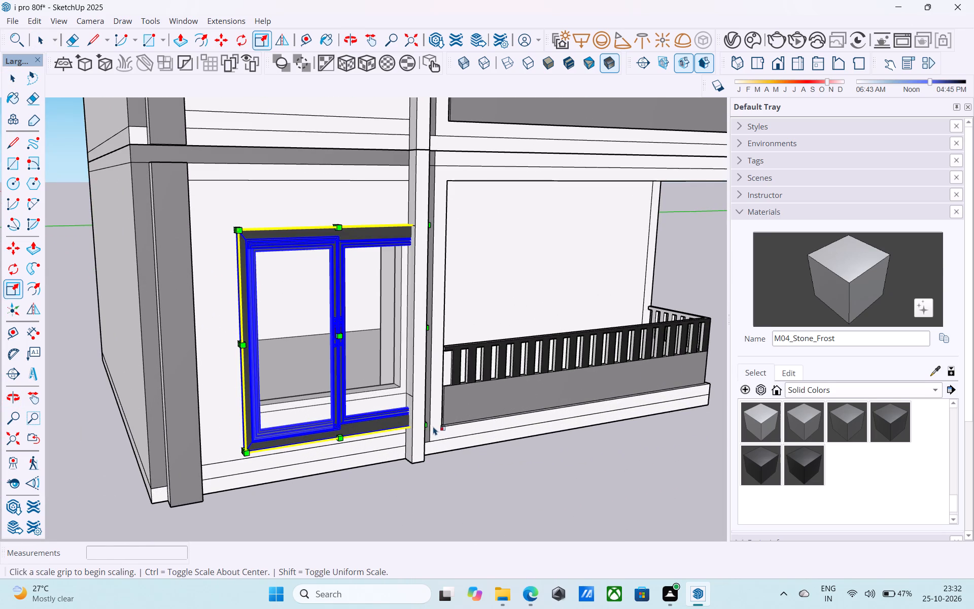
click(430, 425)
middle_drag(429, 424, 376, 436)
scroll(367, 441, up, 5)
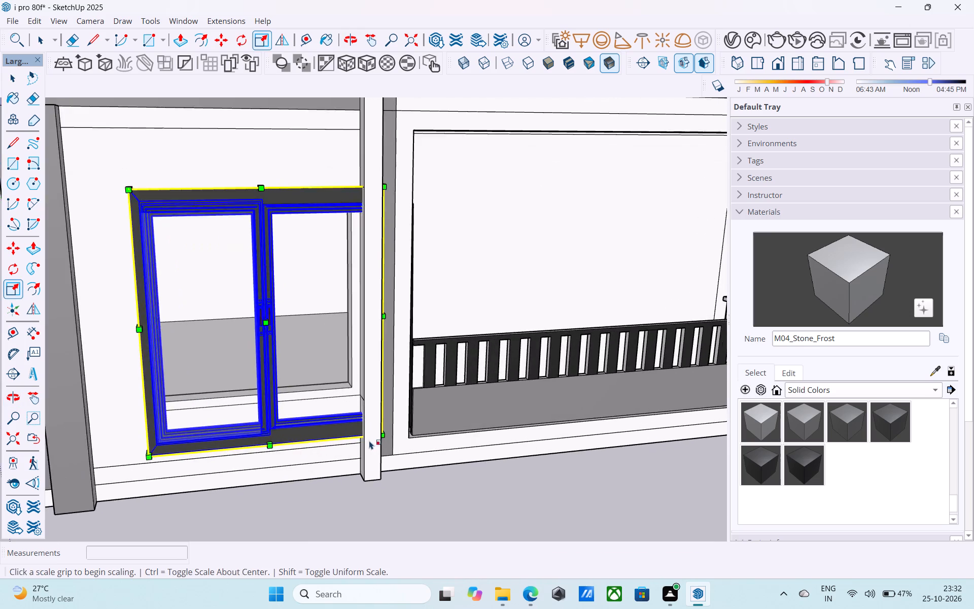
scroll(369, 441, up, 1)
click(383, 432)
click(338, 386)
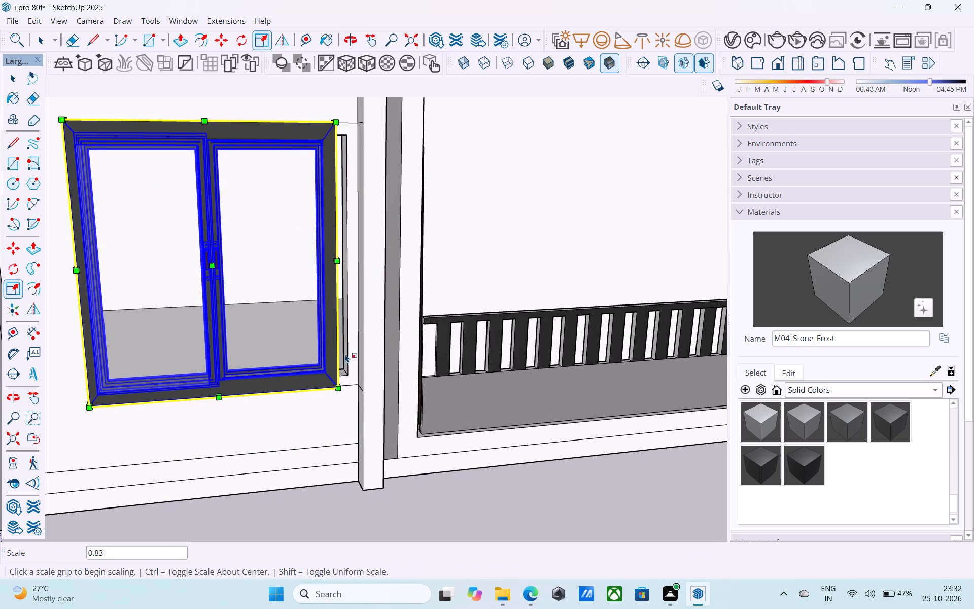
Stretch the ground-floor window horizontally until its side edge meets the opening's edge at the pier beside the balcony.
middle_drag(345, 345, 286, 376)
scroll(280, 321, up, 5)
scroll(315, 245, up, 1)
middle_drag(291, 270, 286, 277)
scroll(308, 252, up, 4)
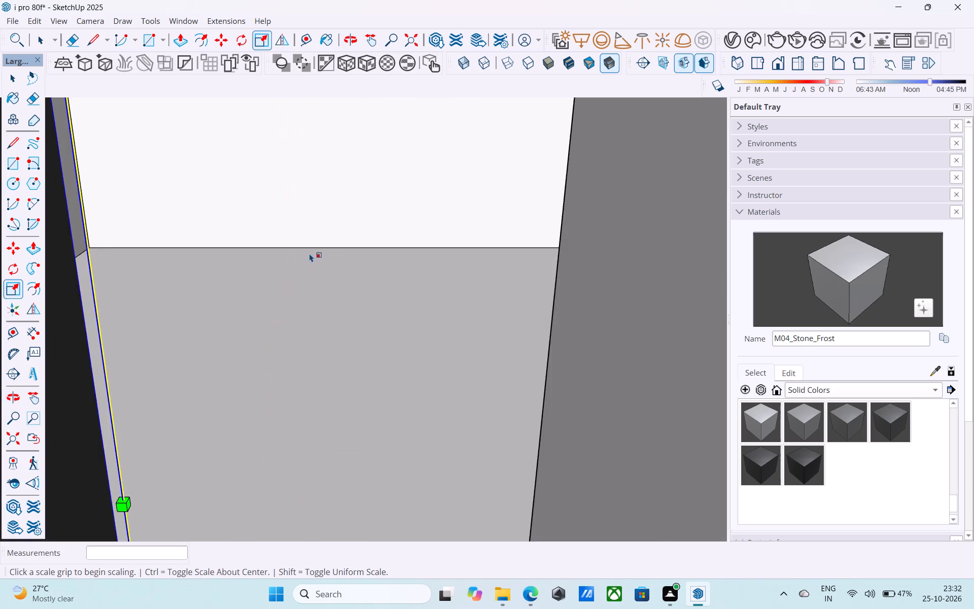
scroll(309, 255, down, 2)
click(299, 276)
middle_drag(303, 276, 342, 284)
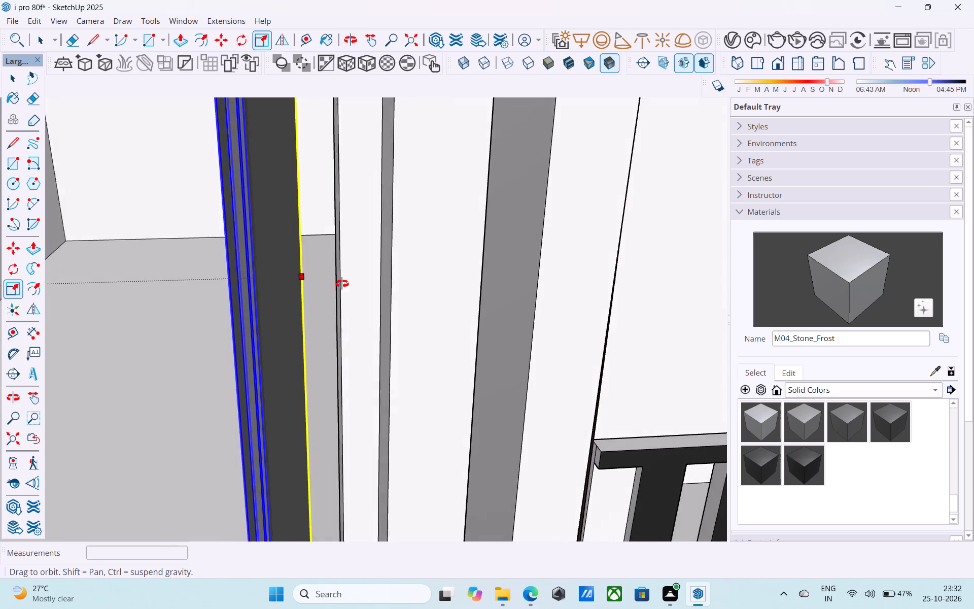
middle_drag(342, 284, 364, 287)
click(367, 284)
scroll(366, 284, down, 16)
key(space)
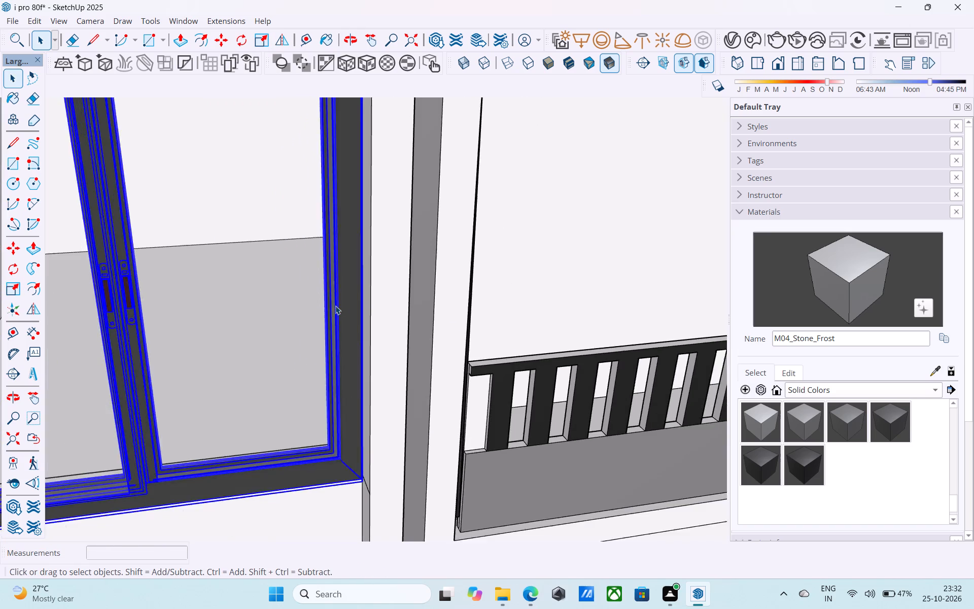
Delete the leftover oversized window floating in front of the ground-floor balcony.
scroll(335, 306, down, 20)
scroll(335, 306, down, 20)
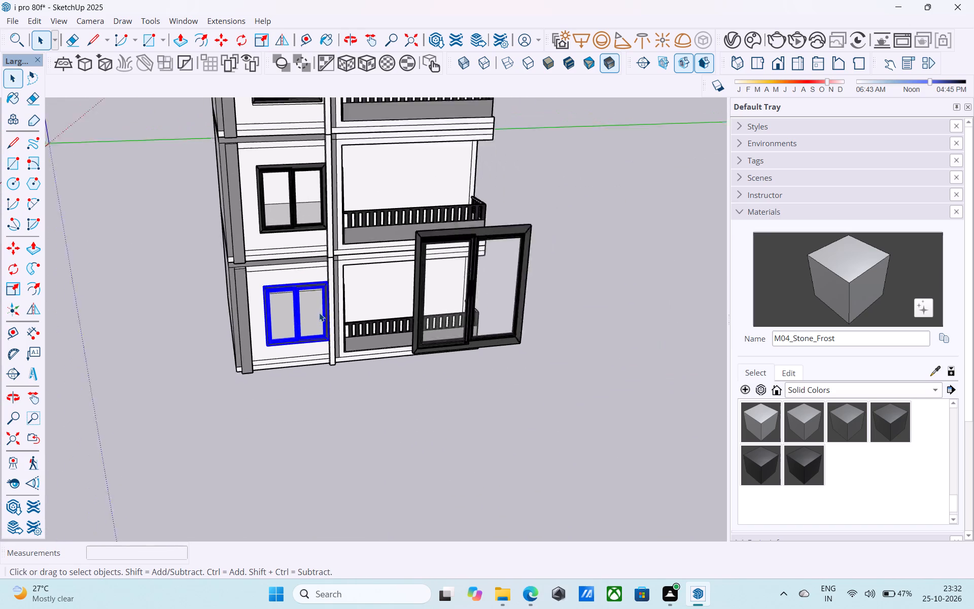
scroll(319, 313, down, 15)
middle_drag(371, 298, 504, 344)
drag(395, 380, 370, 314)
key(Delete)
Save the building model.
middle_drag(366, 309, 312, 299)
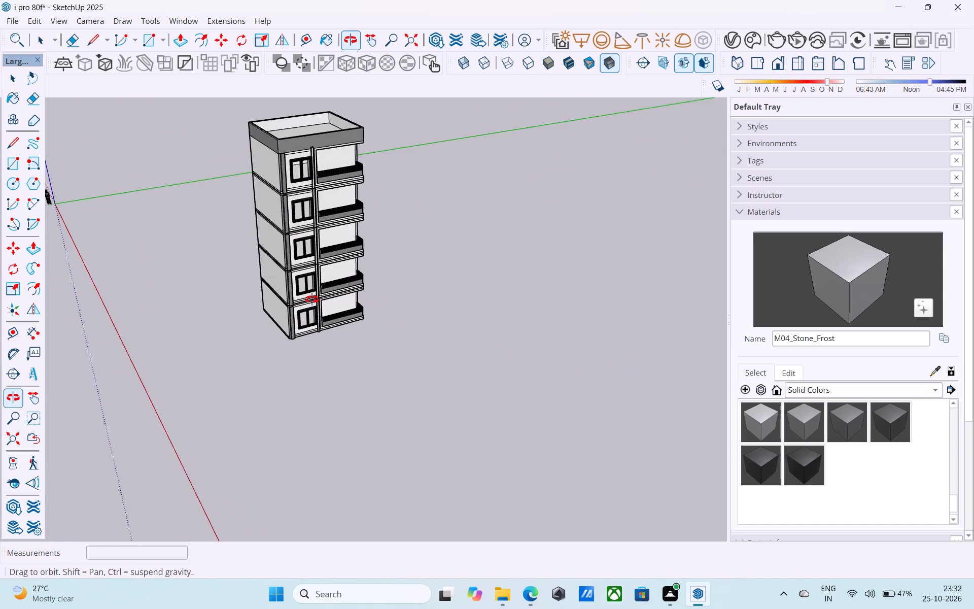
middle_drag(312, 299, 304, 293)
key(ctrl+s)
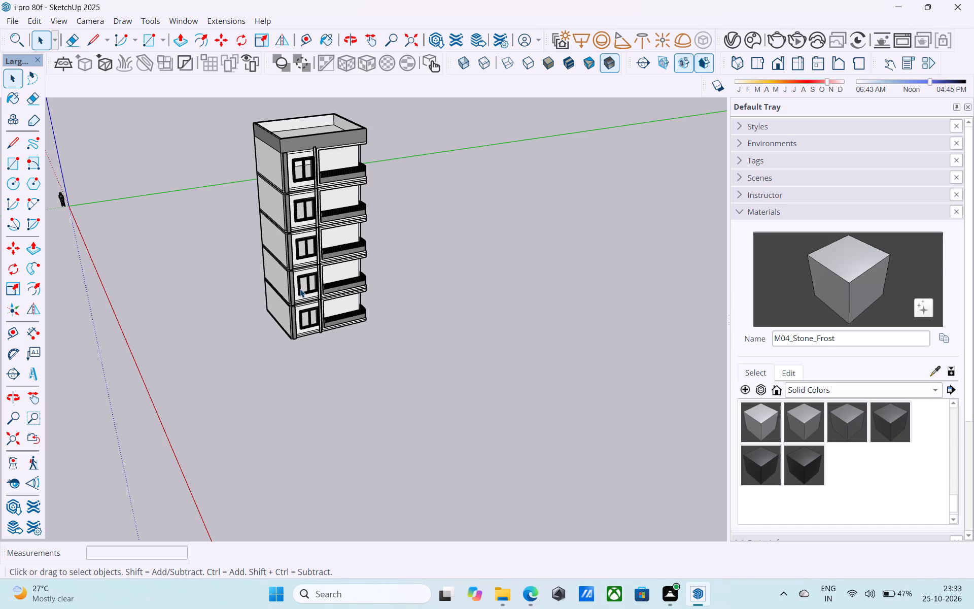
Open the ground-floor component and paint its balcony back wall, door wall and both side-facade faces with M04_Stone_Frost.
scroll(241, 269, down, 3)
middle_drag(254, 285, 106, 265)
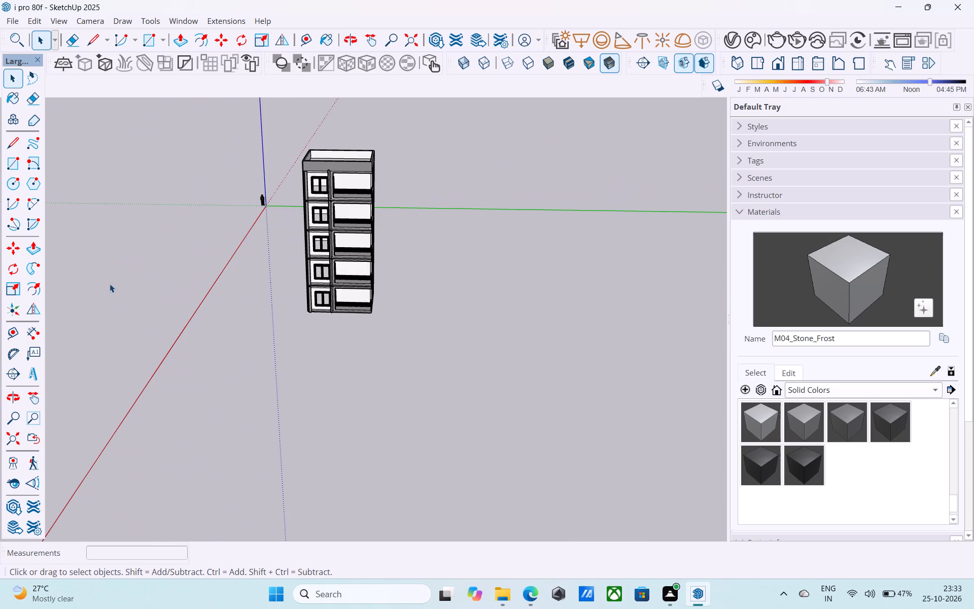
middle_drag(223, 295, 59, 268)
scroll(326, 168, up, 4)
scroll(326, 168, down, 4)
middle_drag(390, 309, 389, 184)
scroll(396, 199, up, 8)
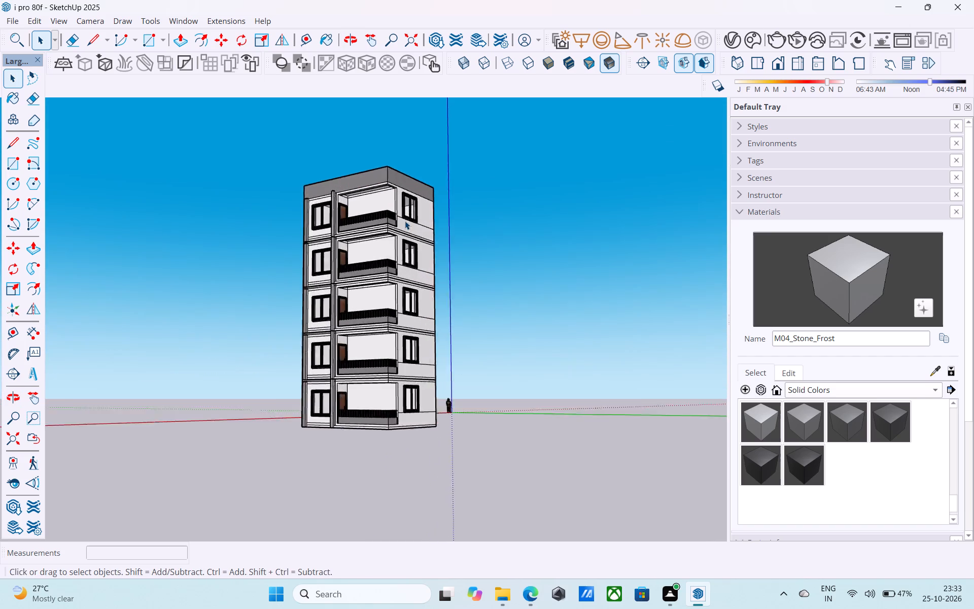
middle_drag(411, 230, 401, 259)
double_click(385, 477)
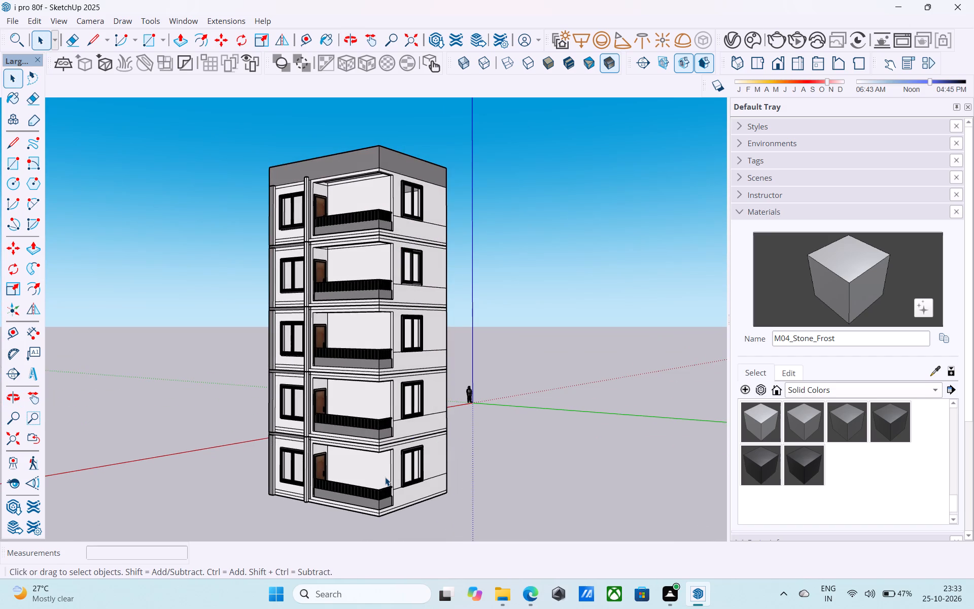
click(378, 469)
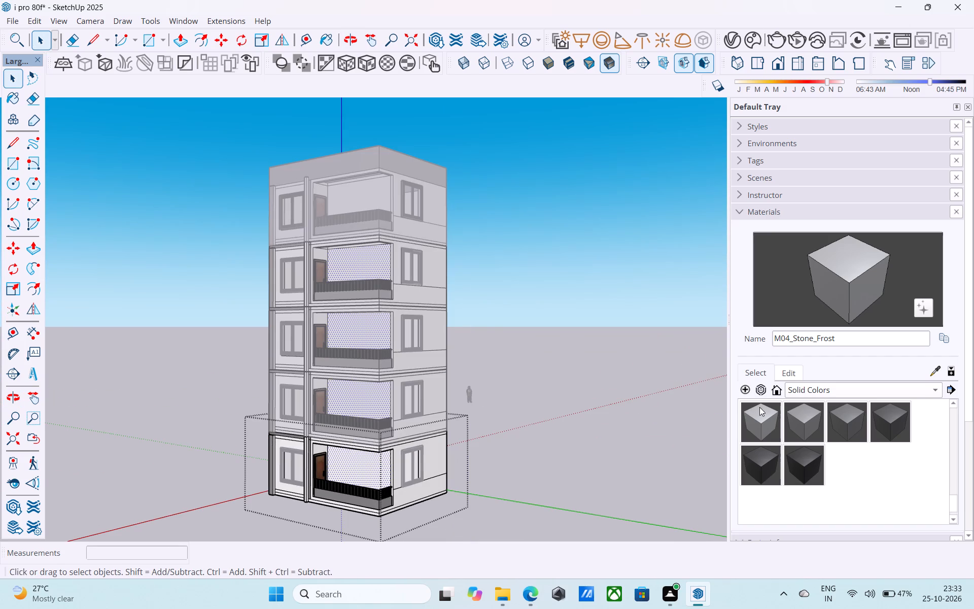
click(770, 418)
scroll(379, 480, up, 4)
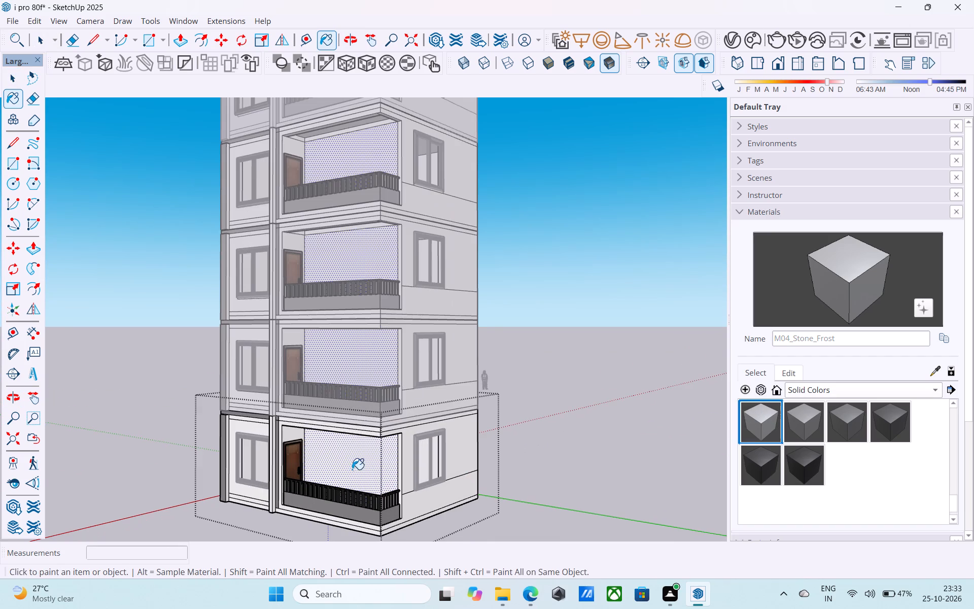
click(352, 469)
scroll(419, 462, up, 6)
click(470, 433)
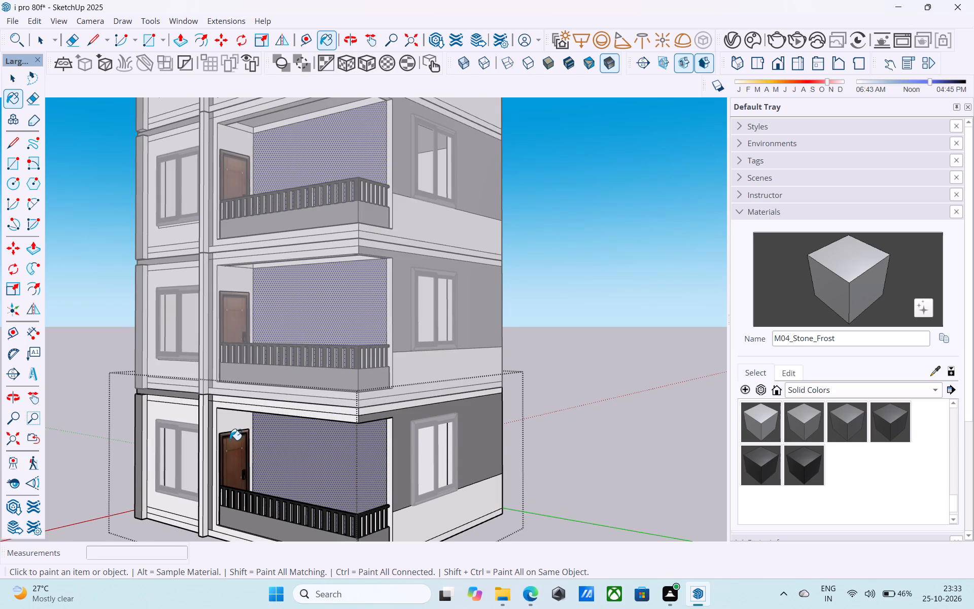
click(225, 427)
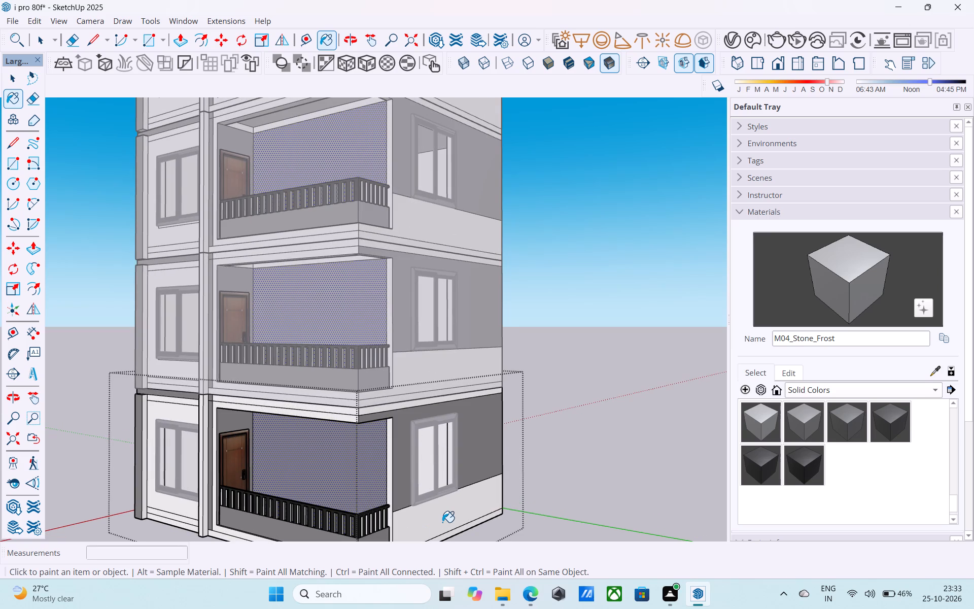
click(442, 522)
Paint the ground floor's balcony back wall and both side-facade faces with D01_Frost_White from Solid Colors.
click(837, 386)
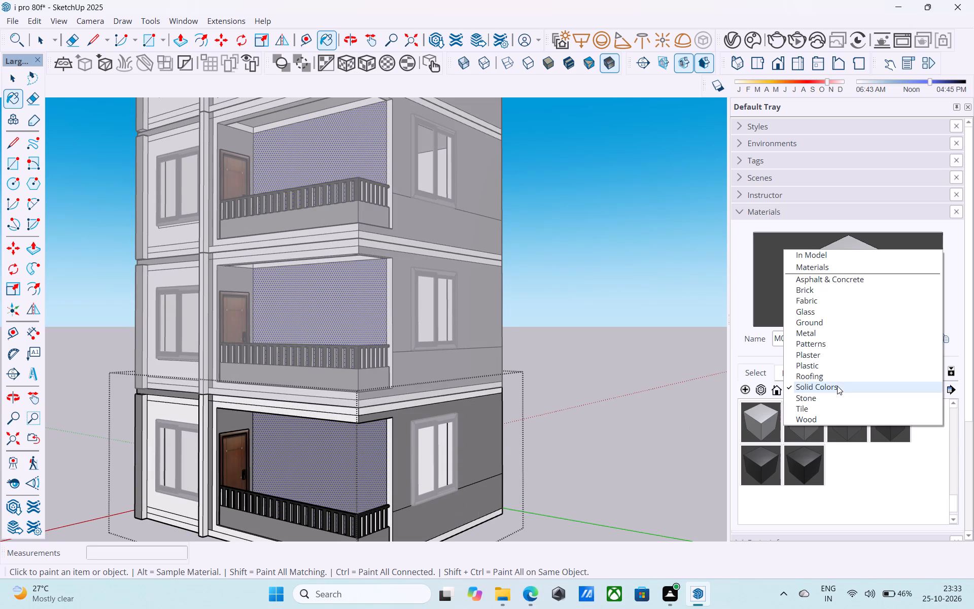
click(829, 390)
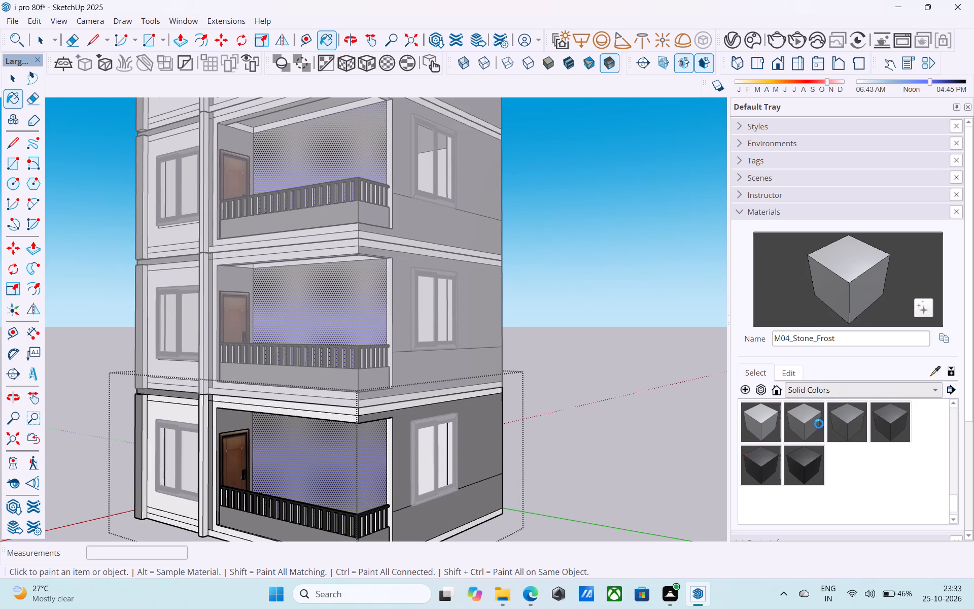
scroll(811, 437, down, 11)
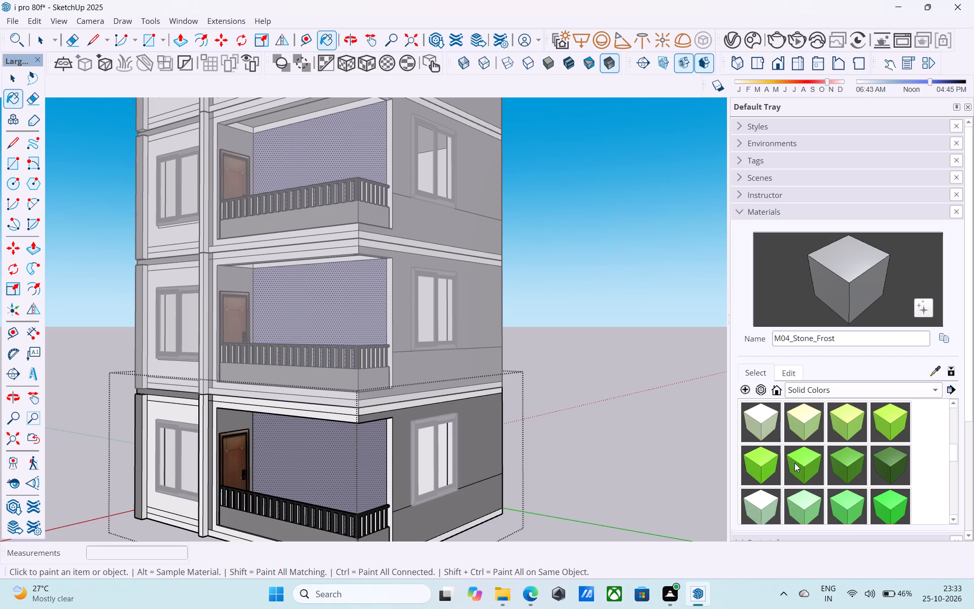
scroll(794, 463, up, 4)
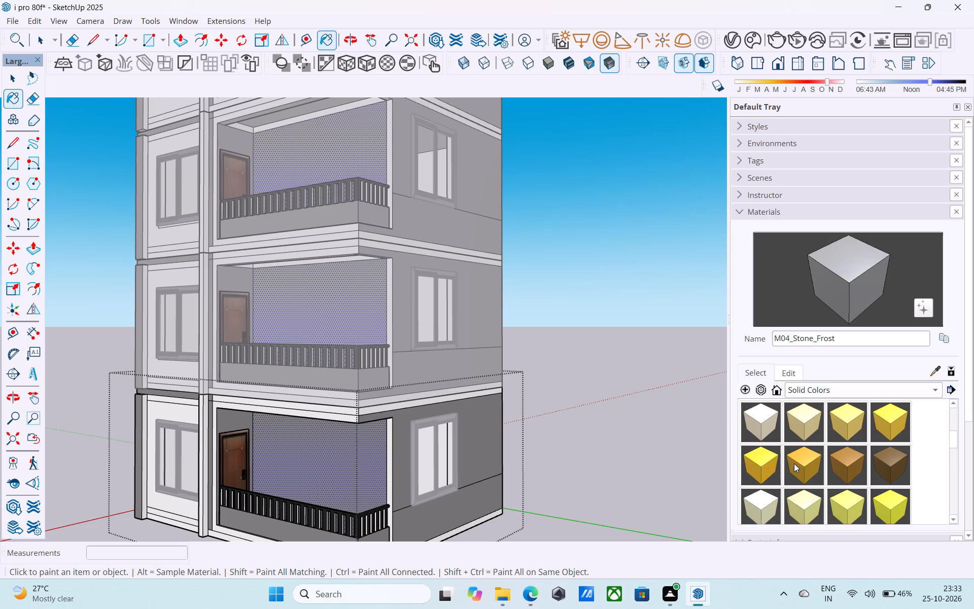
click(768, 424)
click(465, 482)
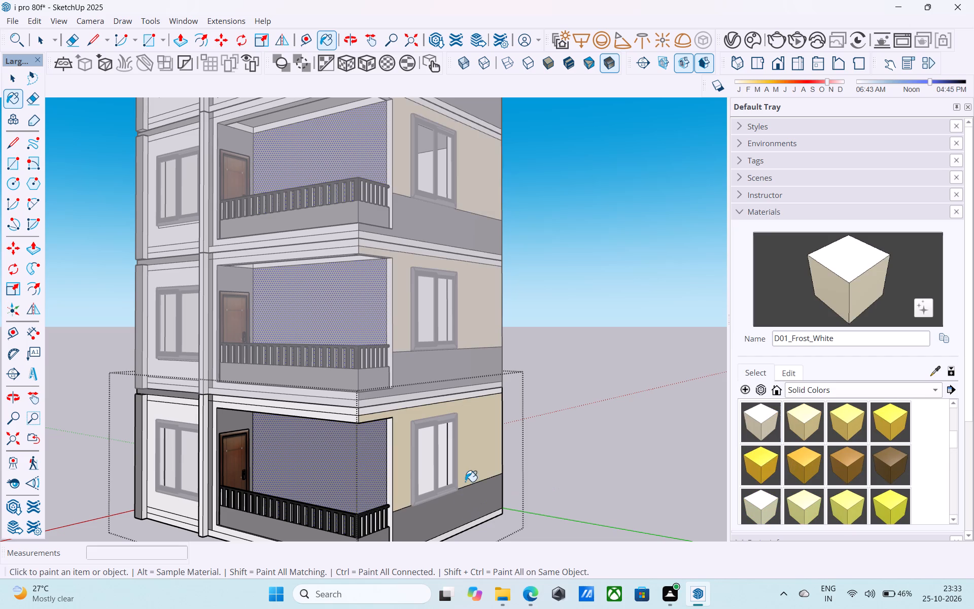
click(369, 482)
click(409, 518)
Repaint the ground floor's balcony back wall with M01_Silver_Fog from Solid Colors.
scroll(391, 436, down, 7)
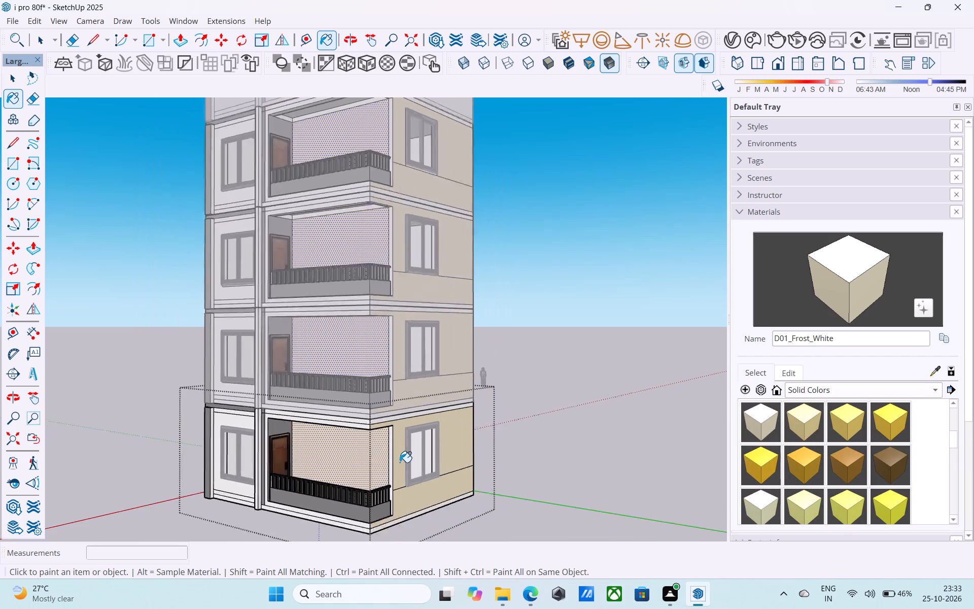
scroll(400, 462, down, 6)
middle_click(400, 462)
middle_drag(402, 471, 407, 491)
scroll(428, 244, up, 5)
scroll(430, 252, down, 4)
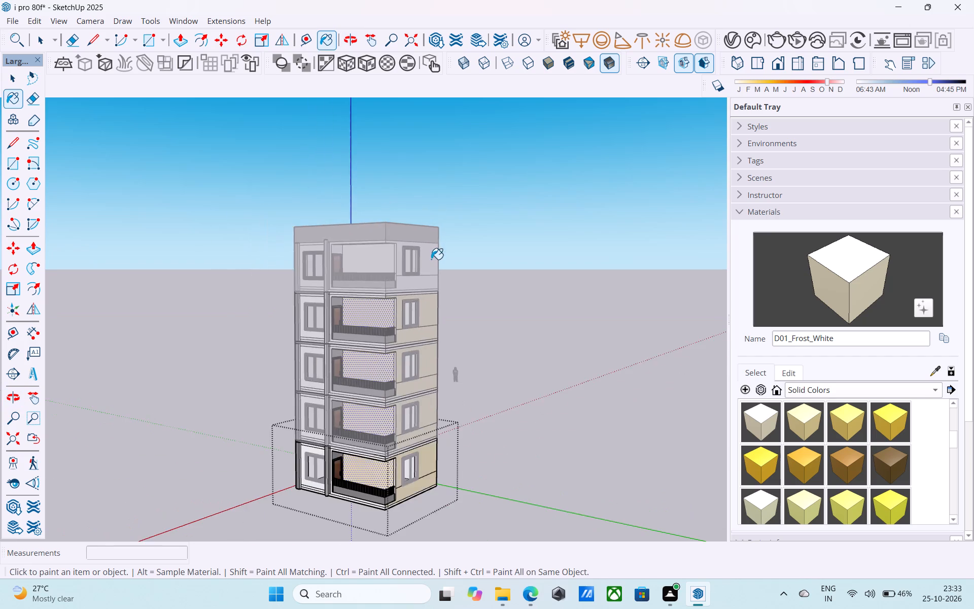
scroll(431, 259, down, 6)
middle_drag(447, 346, 542, 351)
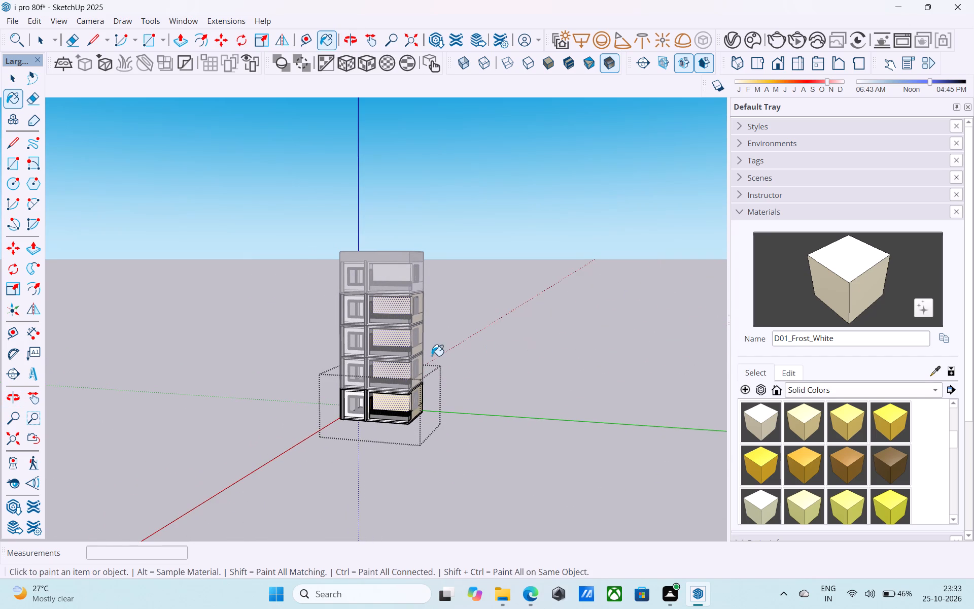
scroll(790, 444, down, 11)
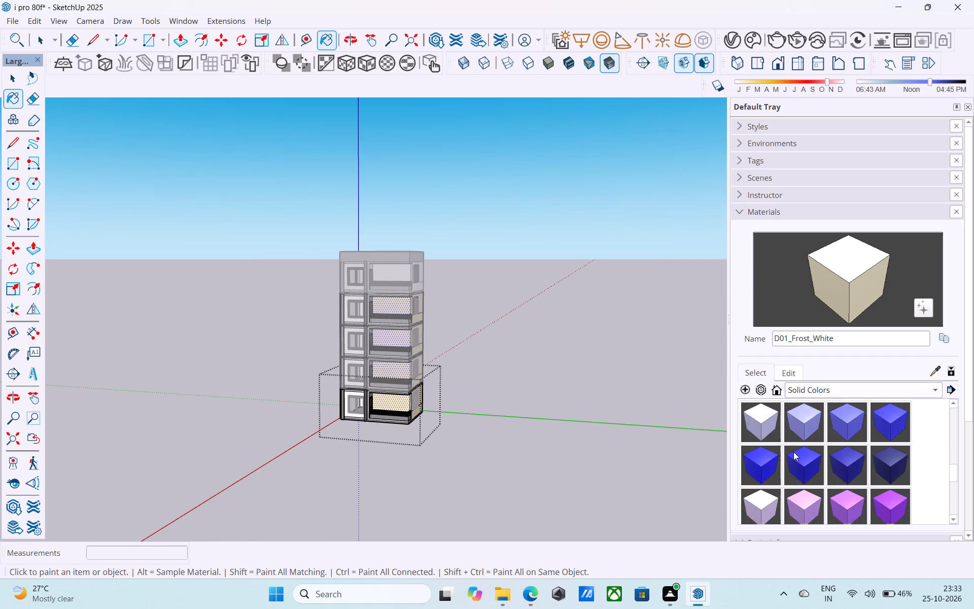
scroll(793, 452, down, 8)
scroll(787, 459, up, 2)
click(775, 458)
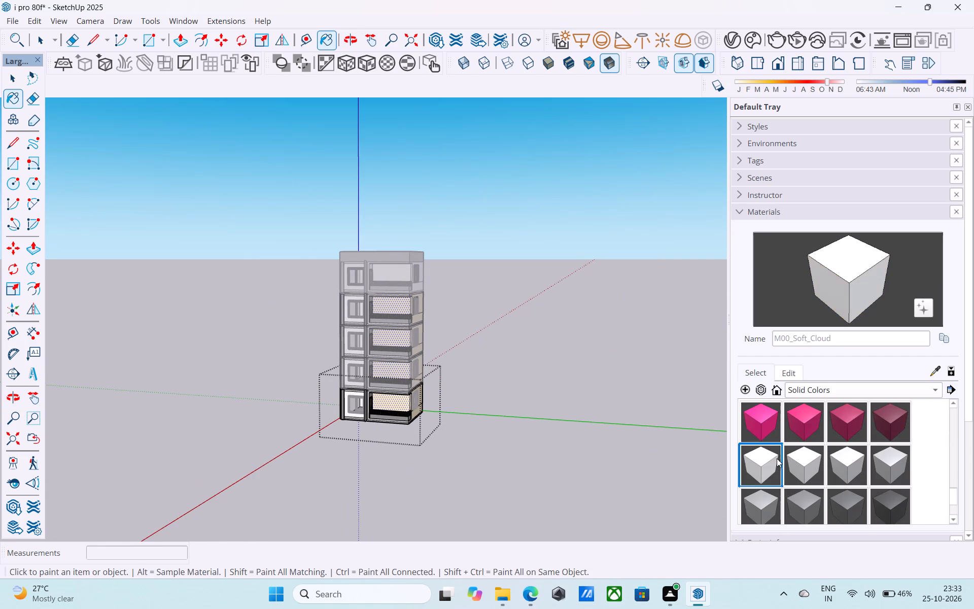
click(789, 462)
scroll(447, 420, up, 13)
click(335, 384)
Repaint the upper and lower faces of the ground floor's side facade with M01_Silver_Fog and close the component.
scroll(479, 369, down, 2)
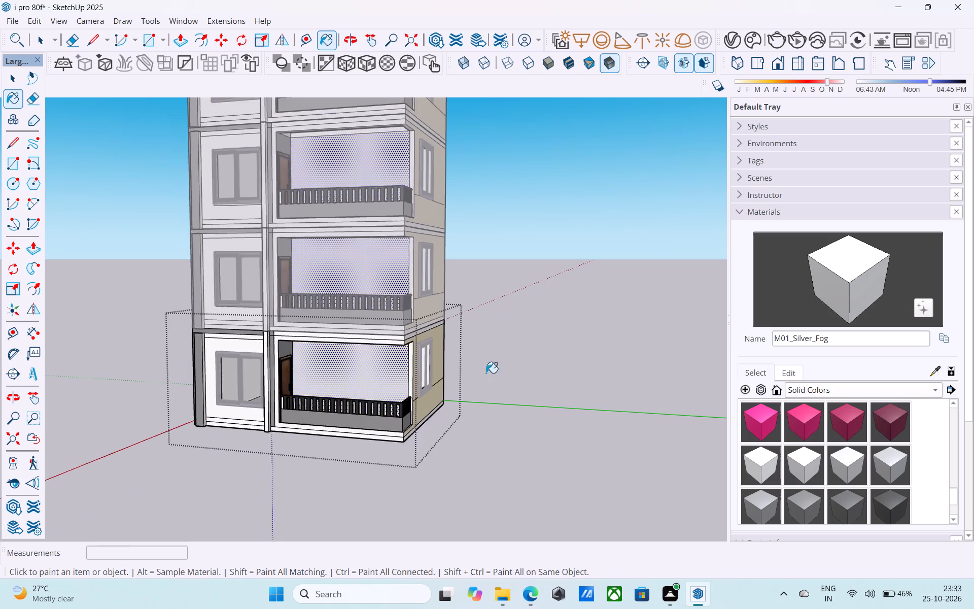
scroll(486, 373, down, 2)
middle_drag(486, 373, 396, 370)
scroll(385, 378, up, 12)
click(518, 331)
click(480, 432)
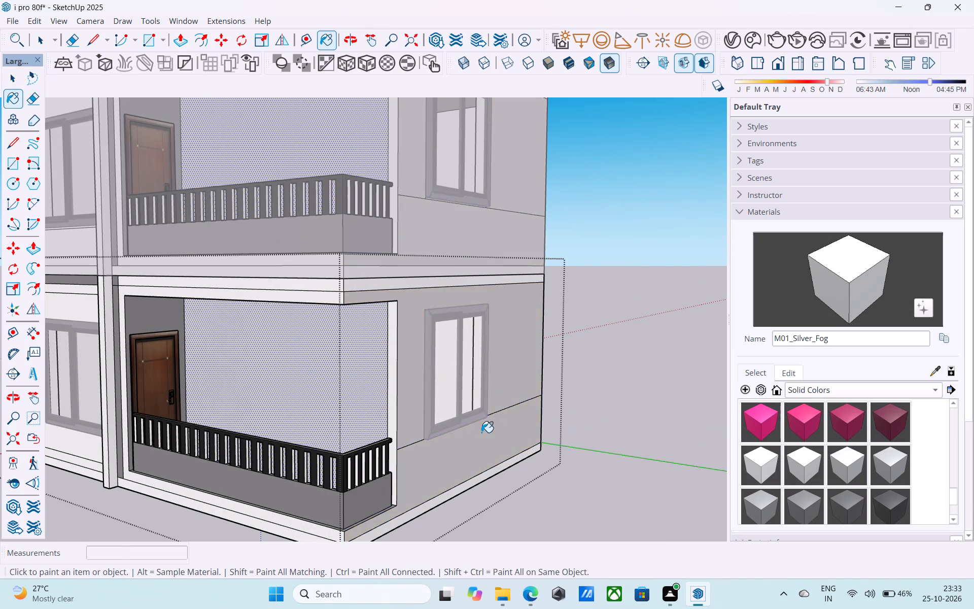
scroll(482, 431, down, 11)
middle_drag(477, 430, 456, 443)
scroll(470, 448, down, 13)
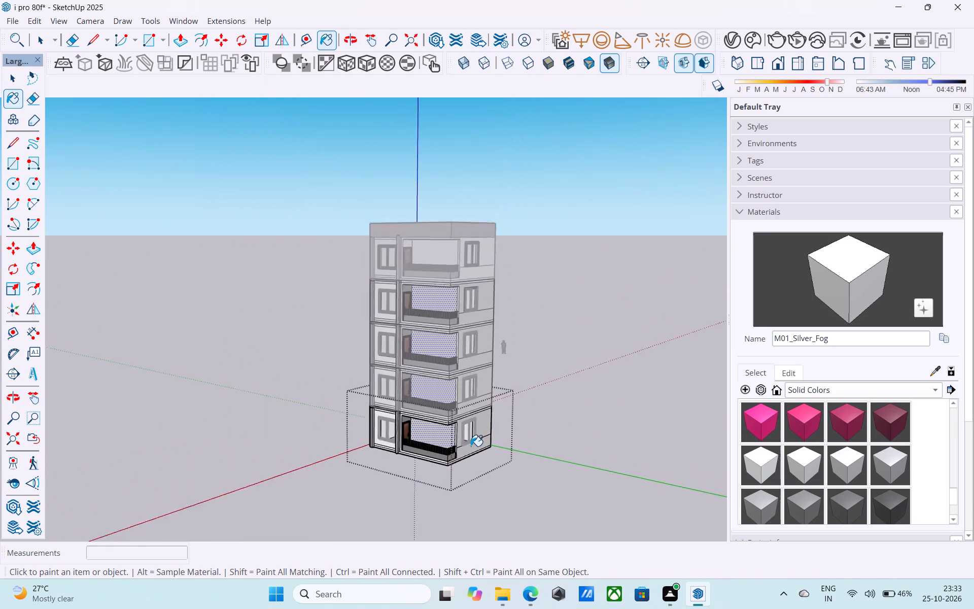
scroll(471, 446, down, 2)
key(space)
click(506, 384)
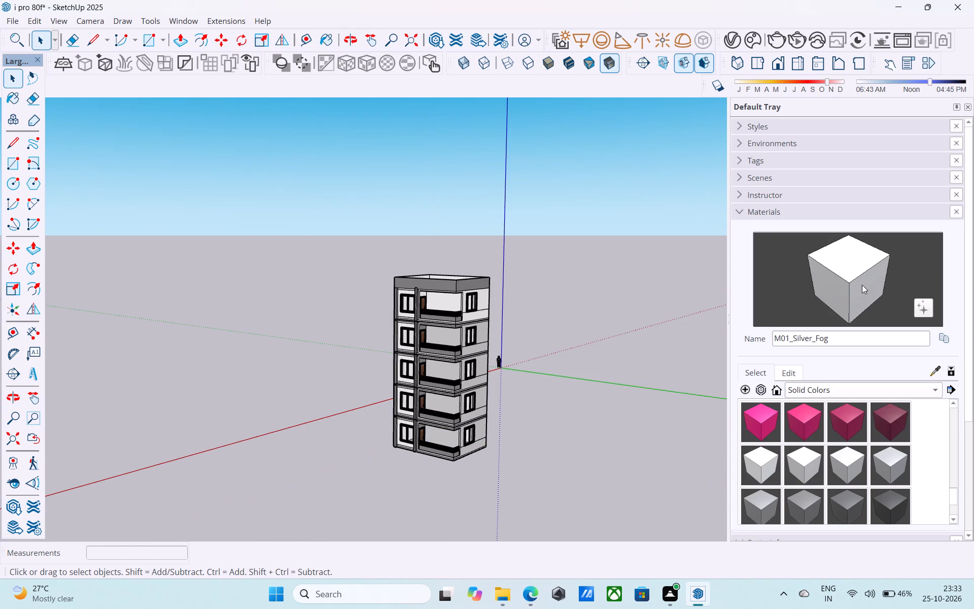
Paint the top floor's balcony back wall and both side-facade faces with M01_Silver_Fog.
click(862, 284)
scroll(421, 306, up, 10)
click(434, 314)
scroll(508, 315, up, 8)
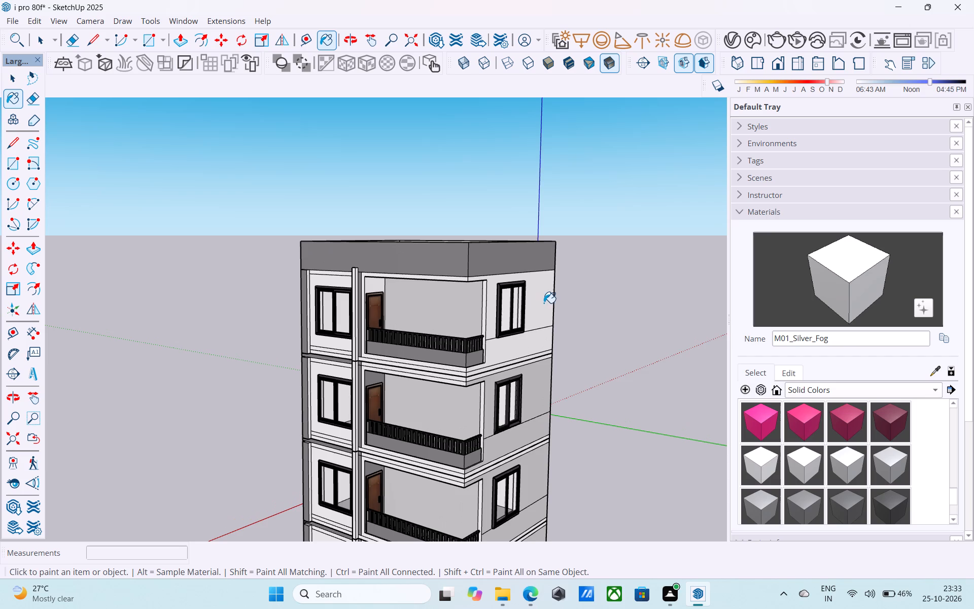
click(544, 303)
scroll(535, 320, up, 5)
click(513, 345)
scroll(513, 345, down, 6)
middle_drag(513, 345, 647, 304)
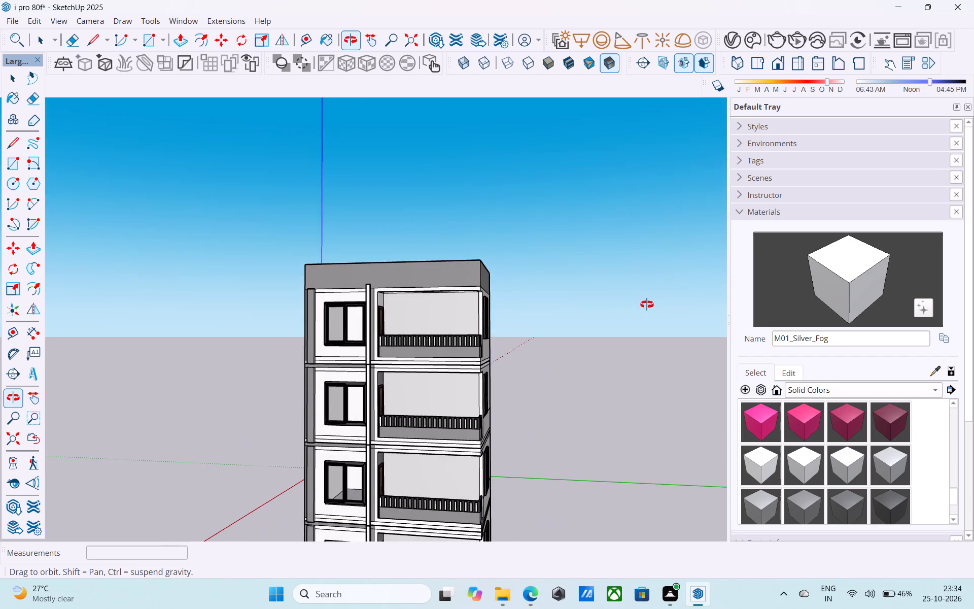
middle_drag(647, 304, 539, 338)
key(space)
Save the repainted building model.
scroll(524, 341, down, 10)
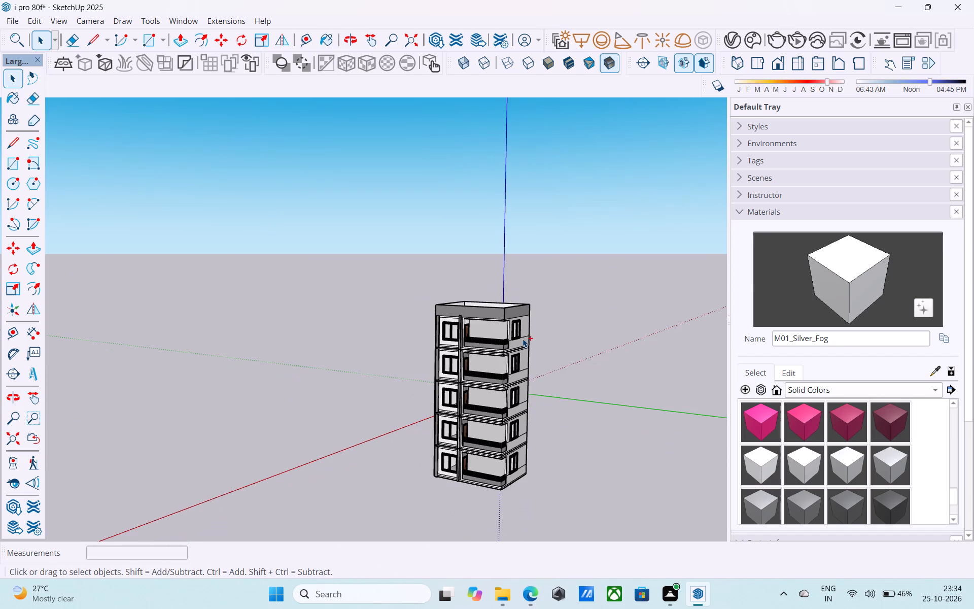
key(ctrl+s)
click(463, 382)
Open the ground-floor component and erase the horizontal dividing edges on both sides of the side-facade window.
scroll(476, 354, up, 16)
middle_drag(485, 344, 389, 300)
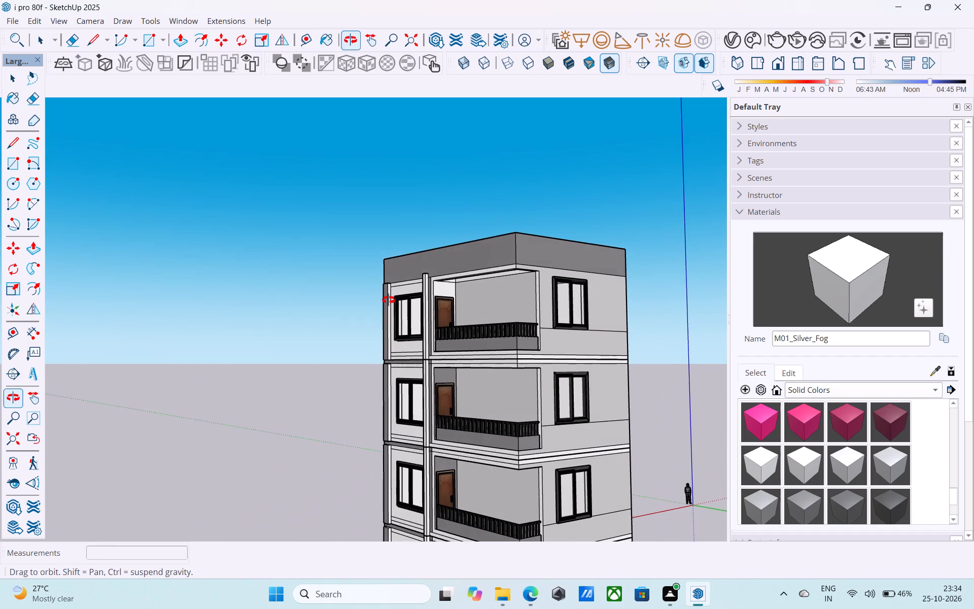
middle_drag(389, 300, 497, 304)
scroll(501, 273, down, 12)
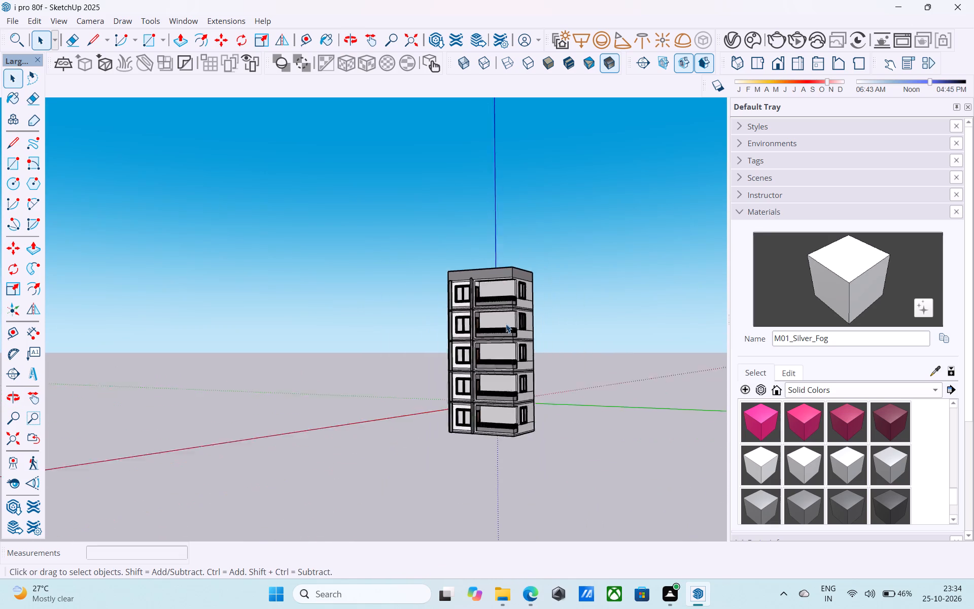
scroll(506, 324, down, 1)
scroll(524, 394, up, 15)
double_click(503, 418)
scroll(518, 406, up, 5)
middle_drag(518, 406, 491, 413)
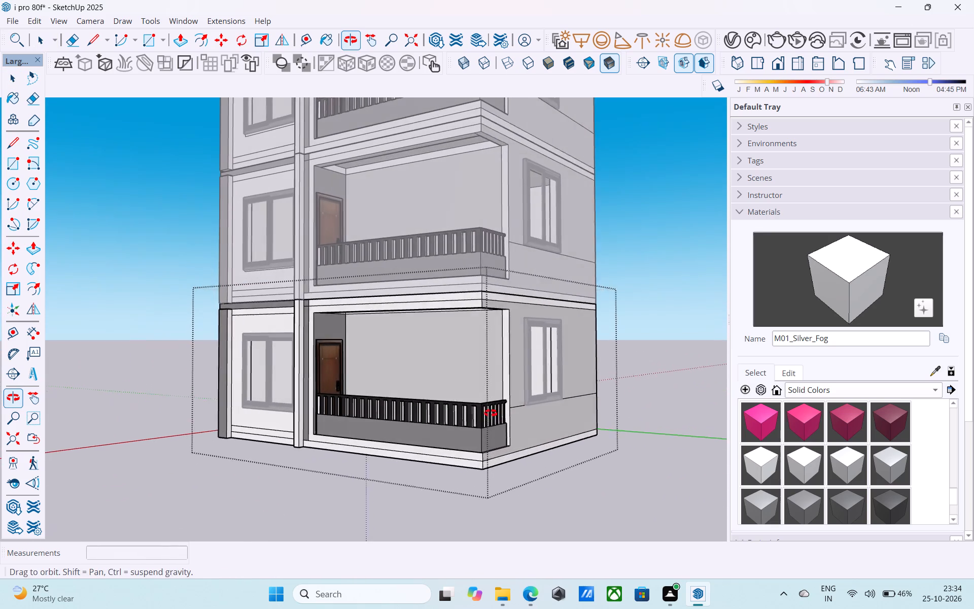
middle_drag(491, 413, 490, 413)
key(e)
scroll(559, 402, up, 5)
drag(568, 400, 587, 382)
drag(493, 412, 491, 423)
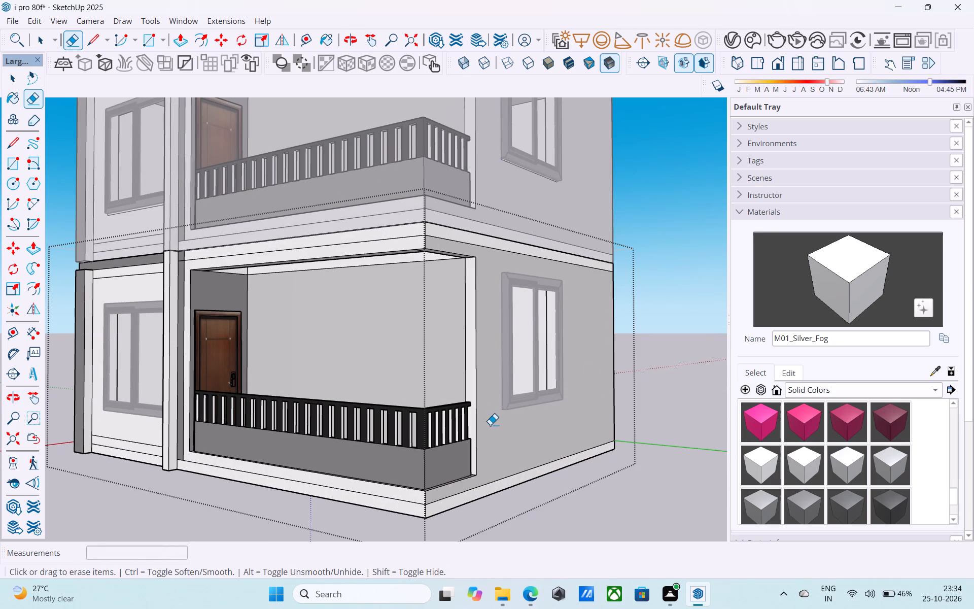
Close the ground-floor component and save the model.
key(space)
scroll(489, 422, down, 6)
click(657, 381)
scroll(535, 373, down, 5)
middle_drag(529, 381, 527, 389)
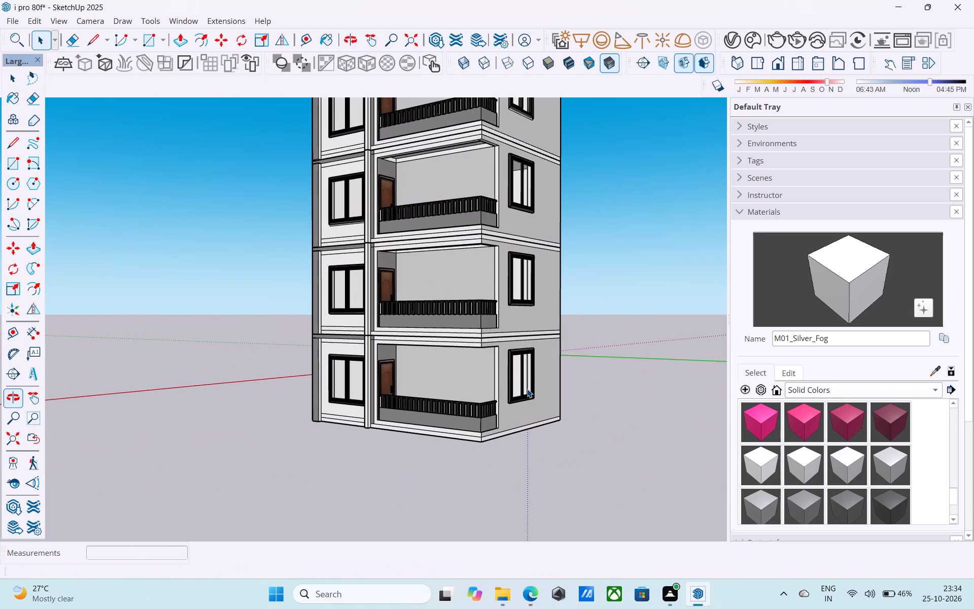
key(ctrl+s)
Erase the horizontal dividing edges on both sides of the top floor's side-facade window and save the model.
scroll(518, 383, down, 7)
middle_drag(518, 383, 538, 481)
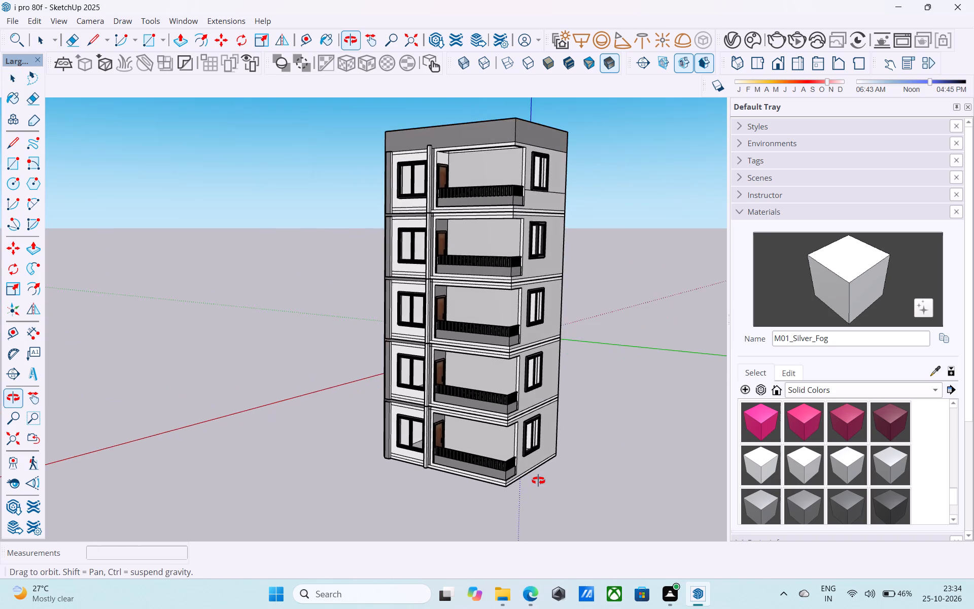
middle_drag(538, 481, 547, 491)
scroll(546, 455, down, 3)
middle_drag(536, 456, 567, 429)
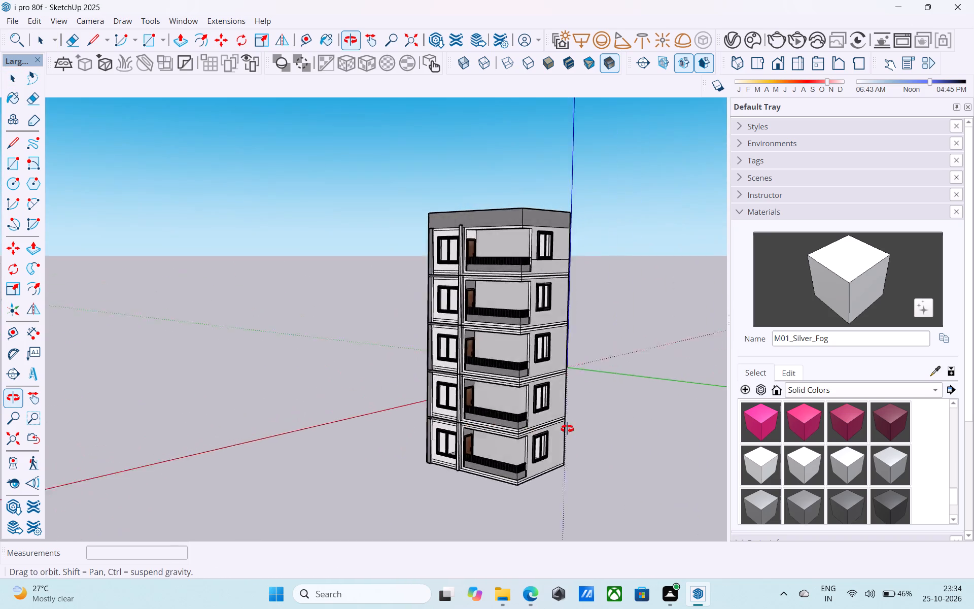
middle_drag(567, 429, 423, 444)
scroll(529, 256, up, 12)
key(e)
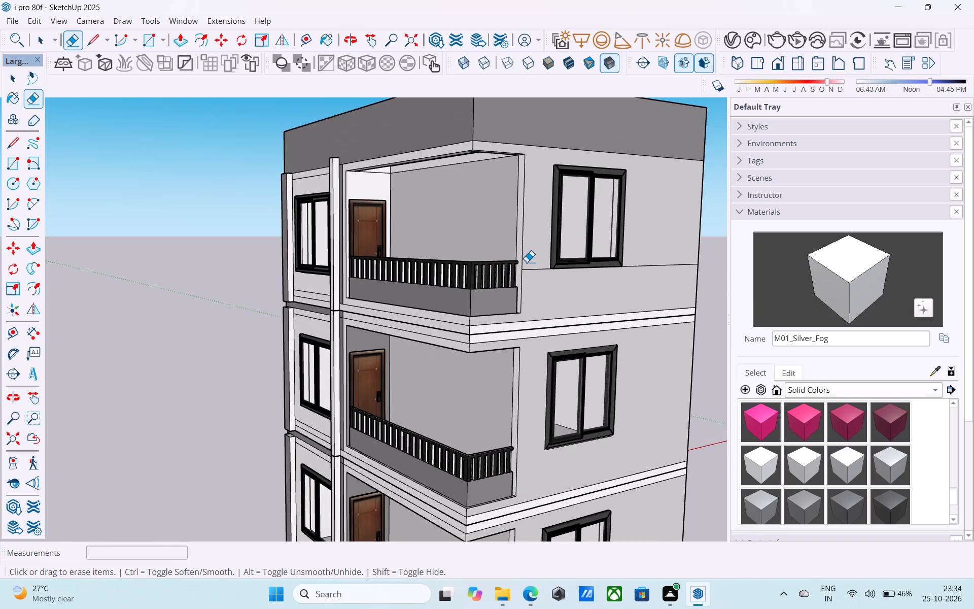
drag(529, 262, 536, 281)
drag(634, 259, 642, 286)
key(space)
scroll(584, 295, down, 6)
key(ctrl+s)
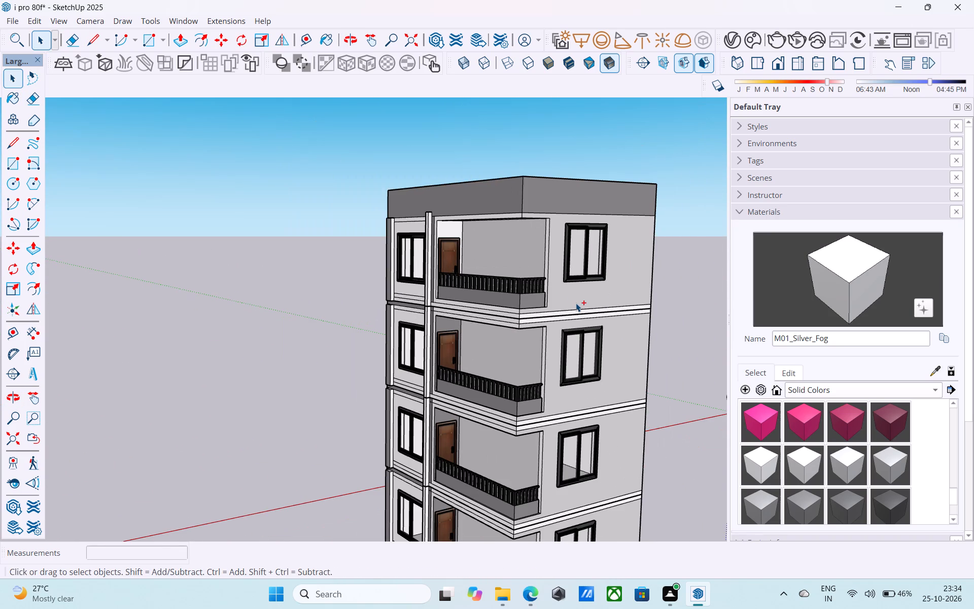
Paint the top floor's balcony beam faces above the back wall and door with M01_Silver_Fog and save the model.
scroll(574, 305, down, 7)
scroll(512, 306, down, 5)
middle_drag(510, 311, 584, 295)
middle_drag(584, 295, 624, 268)
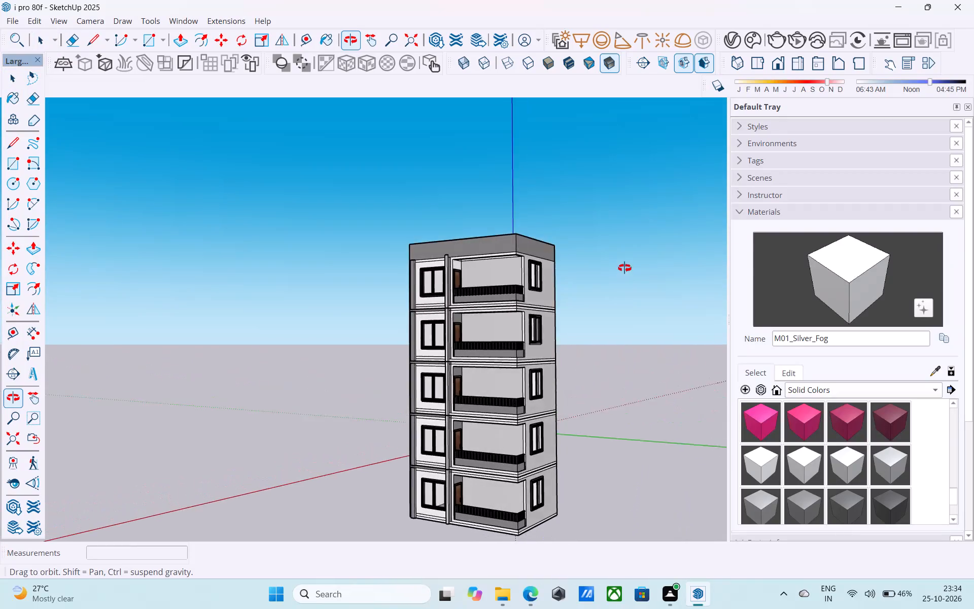
middle_drag(624, 268, 714, 232)
middle_drag(530, 310, 322, 338)
click(811, 308)
scroll(476, 264, up, 6)
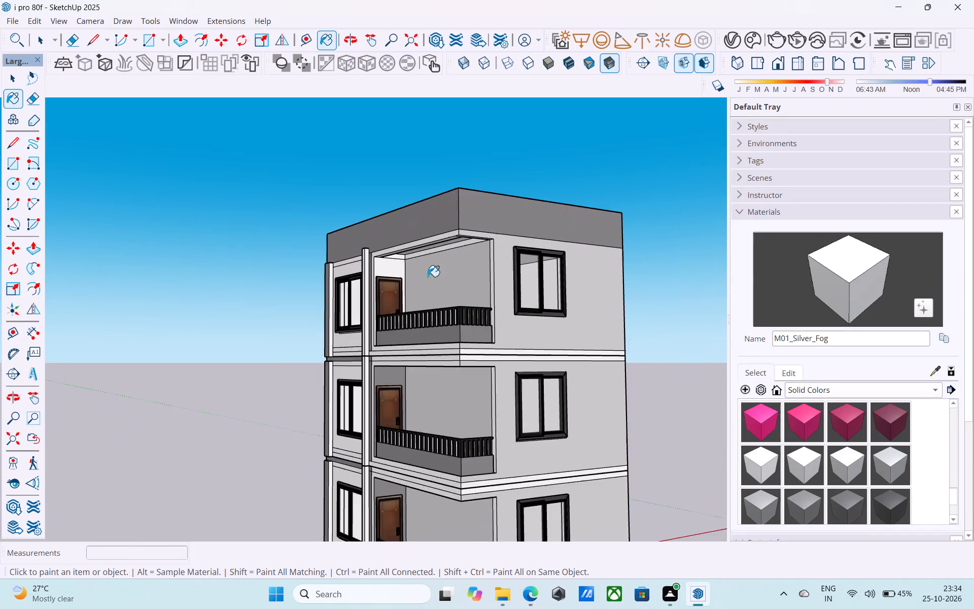
scroll(428, 277, up, 5)
click(390, 272)
scroll(433, 256, up, 8)
click(439, 233)
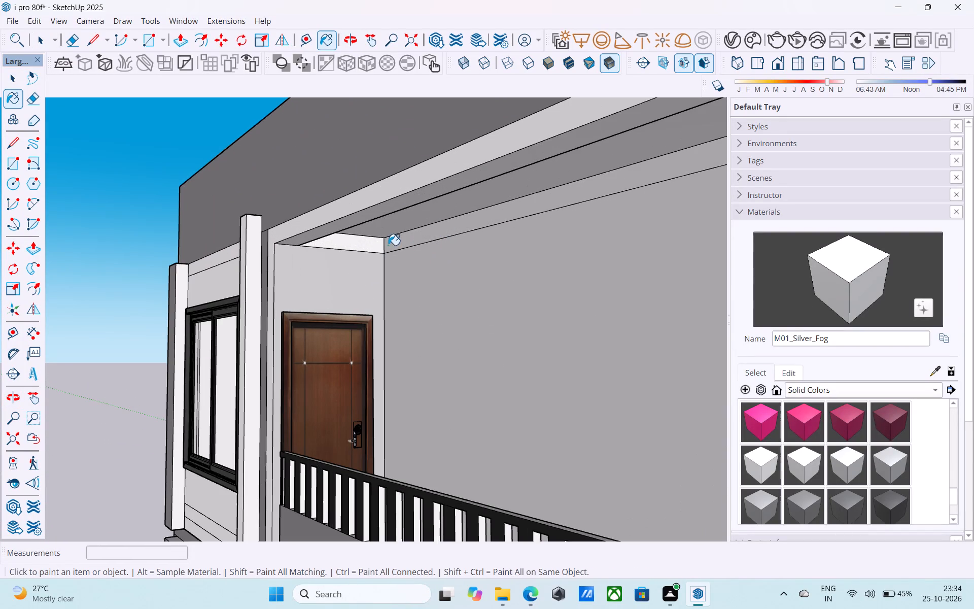
click(376, 245)
middle_drag(402, 253, 601, 243)
scroll(447, 257, down, 12)
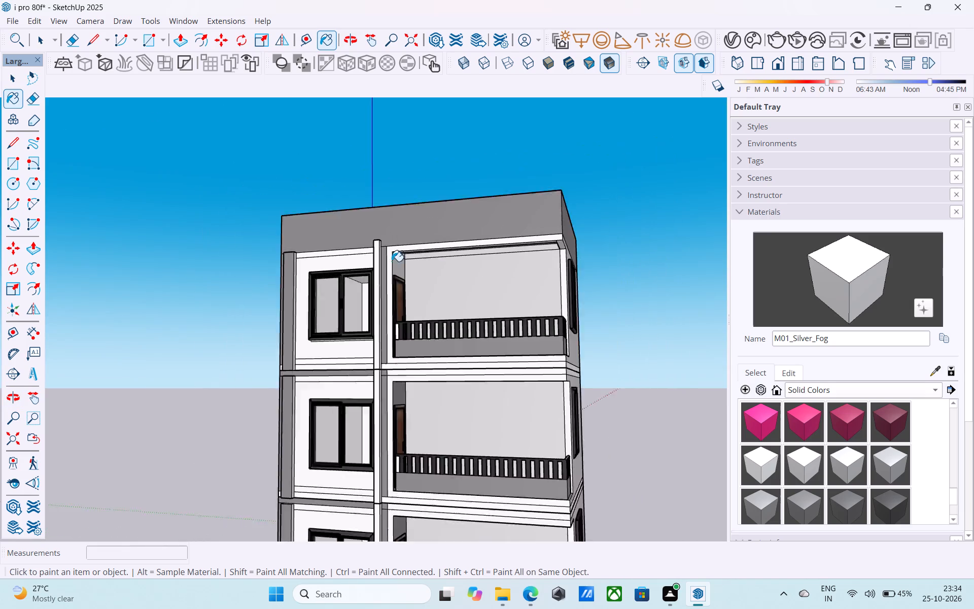
scroll(392, 261, down, 5)
middle_drag(375, 276, 454, 341)
scroll(454, 341, up, 4)
key(ctrl+s)
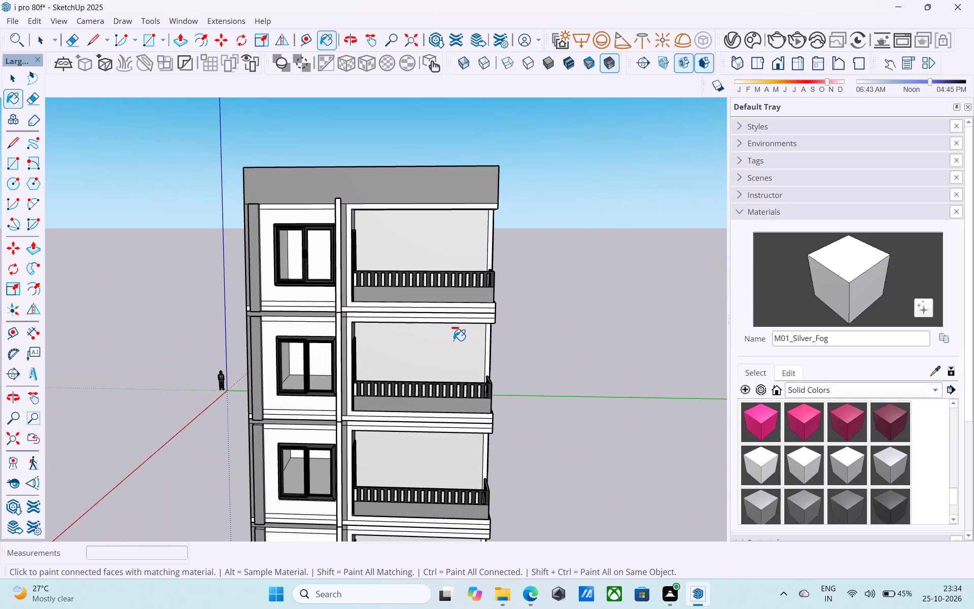
Examine the front facade's floor bands, balconies and building underside from several angles.
key(space)
click(554, 304)
scroll(550, 313, down, 4)
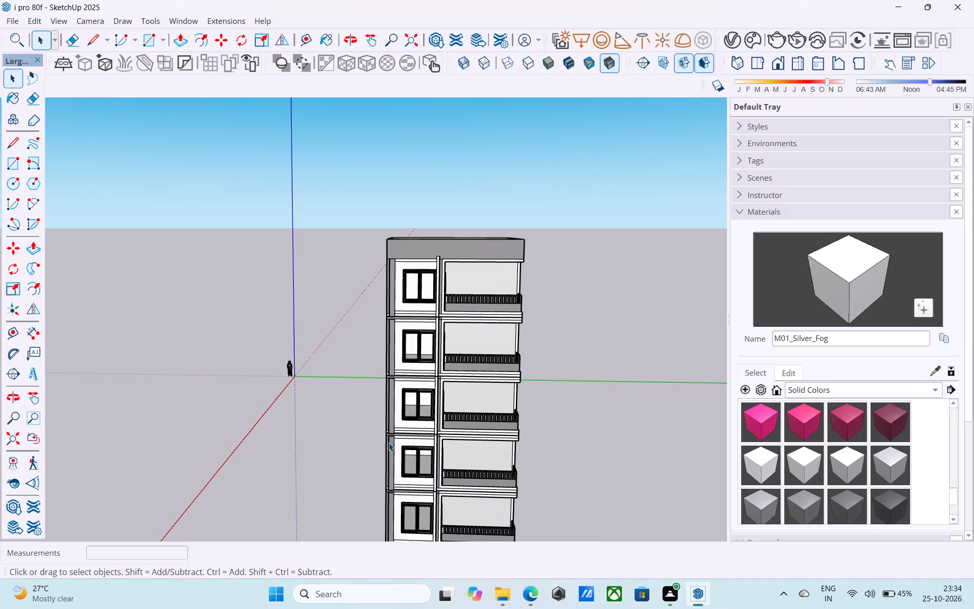
scroll(321, 451, down, 7)
middle_drag(319, 449, 305, 395)
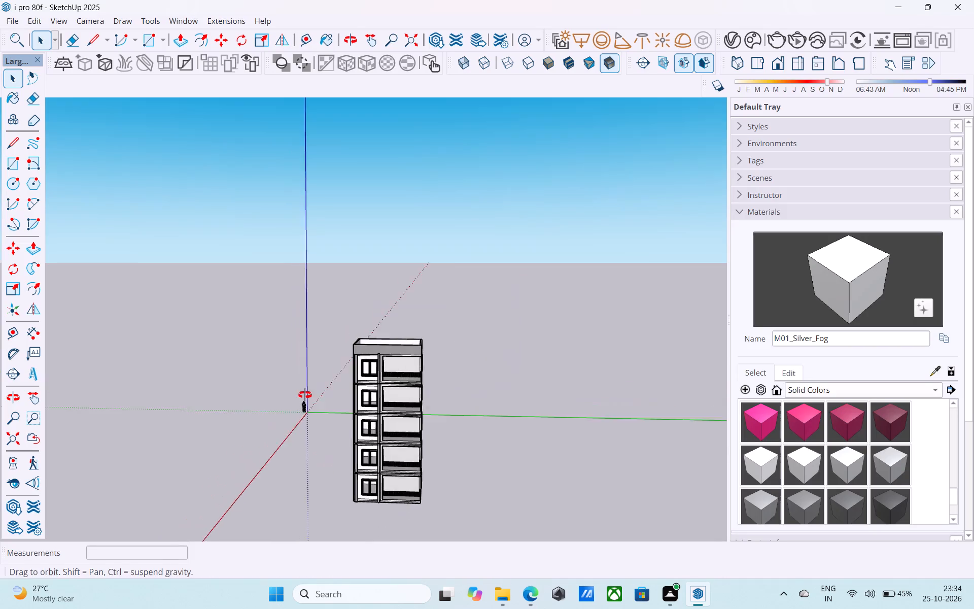
middle_drag(305, 395, 302, 364)
scroll(368, 280, down, 5)
middle_drag(364, 297, 352, 243)
scroll(360, 400, up, 11)
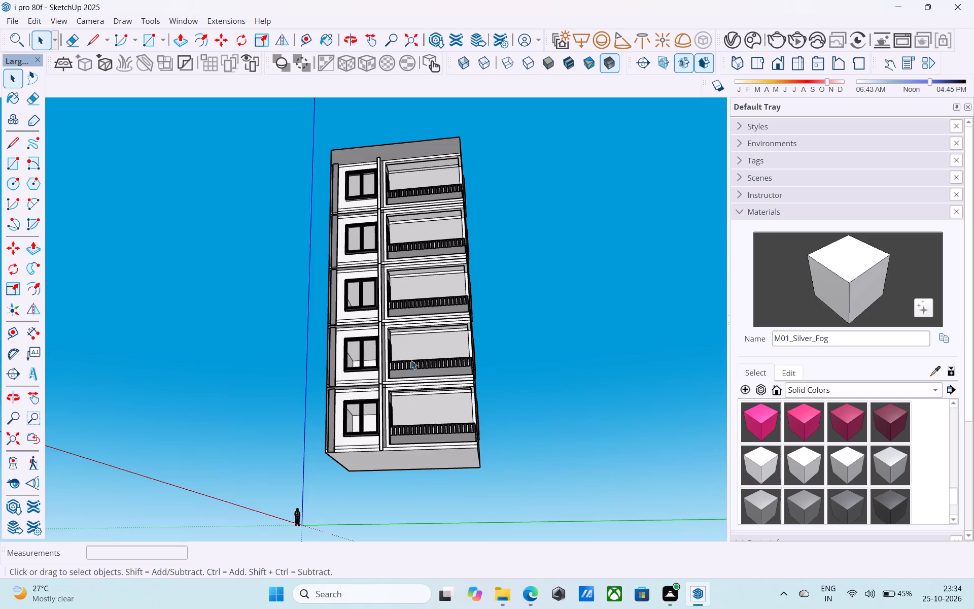
middle_drag(411, 357, 404, 479)
scroll(417, 309, up, 13)
middle_drag(386, 268, 384, 275)
middle_drag(381, 283, 379, 293)
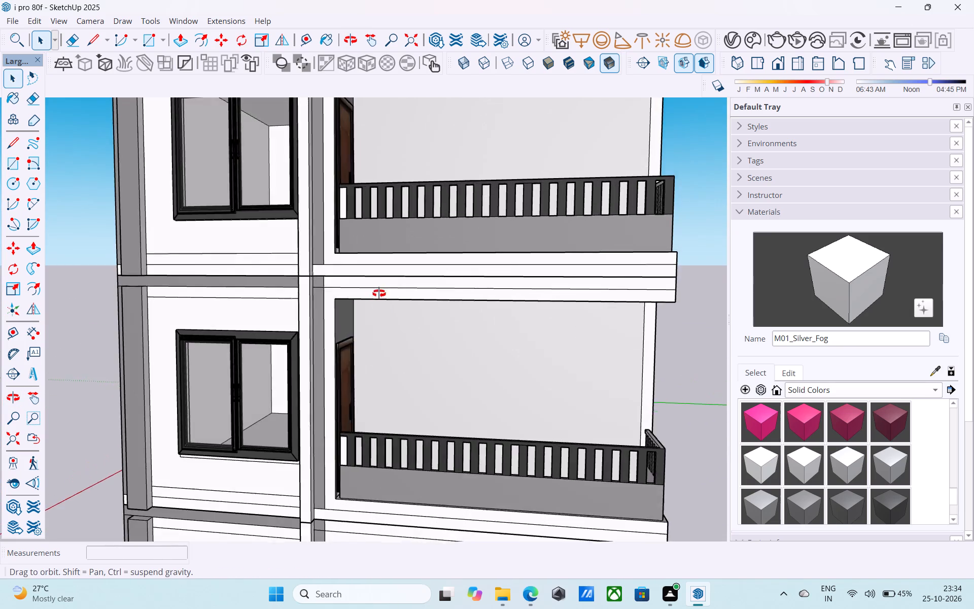
middle_drag(379, 293, 364, 343)
scroll(372, 358, up, 4)
click(344, 312)
scroll(343, 310, down, 4)
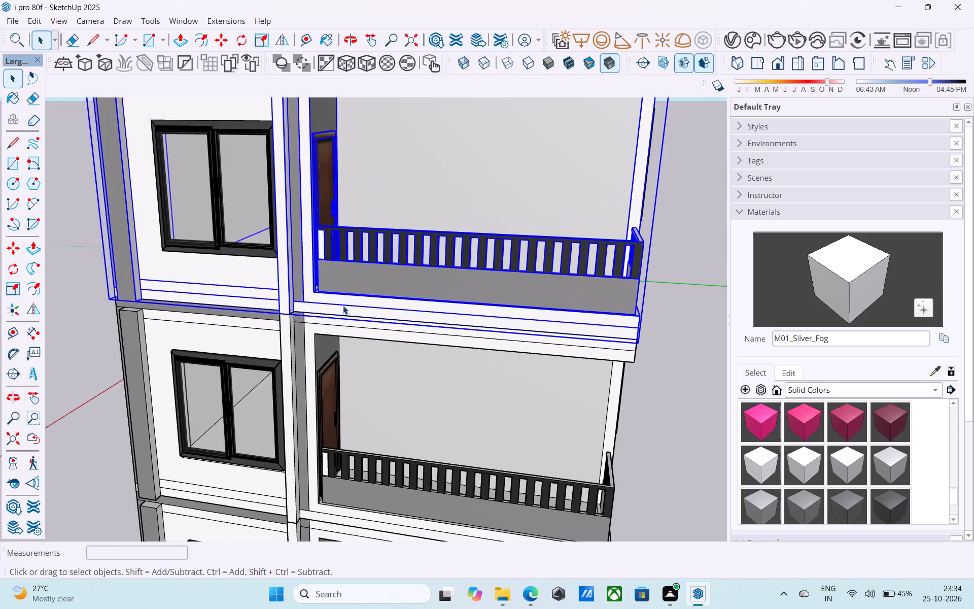
scroll(343, 306, down, 12)
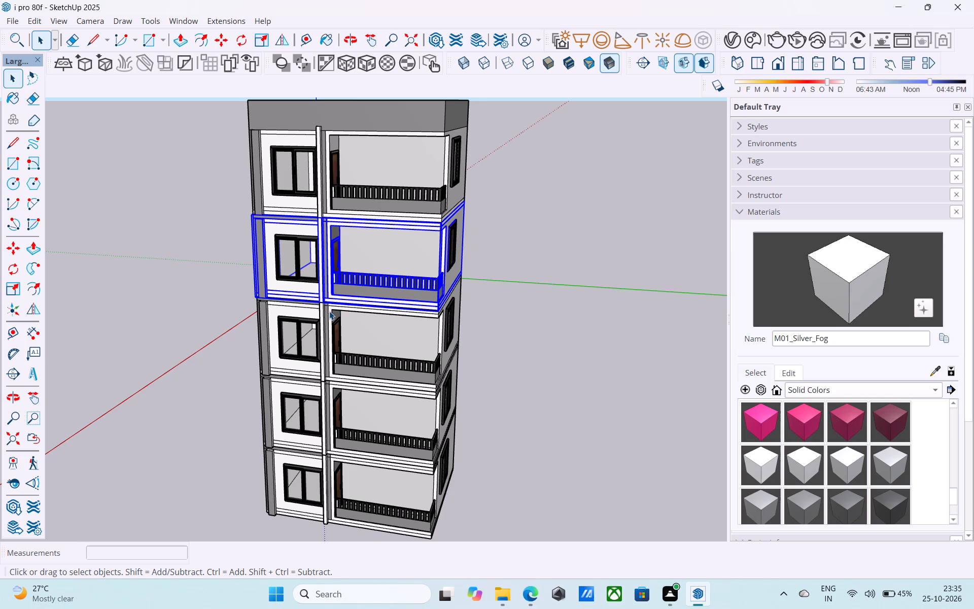
scroll(338, 307, down, 10)
middle_drag(389, 328, 406, 317)
Open the ground-floor component and paint the upper front band above the balcony with M04_Stone_Frost.
scroll(307, 367, up, 1)
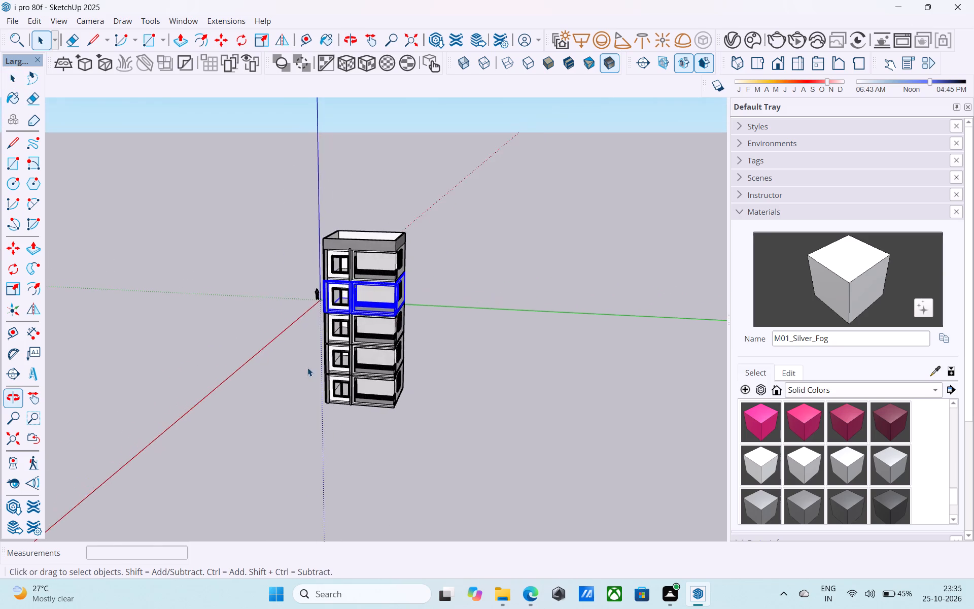
scroll(307, 367, up, 12)
scroll(354, 394, up, 1)
middle_drag(315, 353, 339, 349)
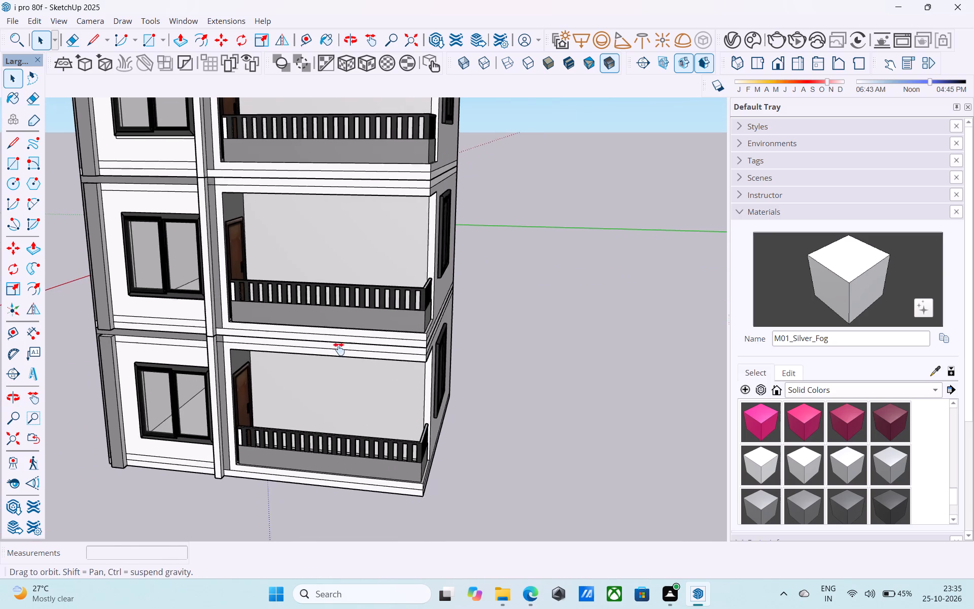
middle_drag(339, 349, 399, 358)
scroll(390, 361, up, 7)
shift+middle_drag(385, 359, 413, 268)
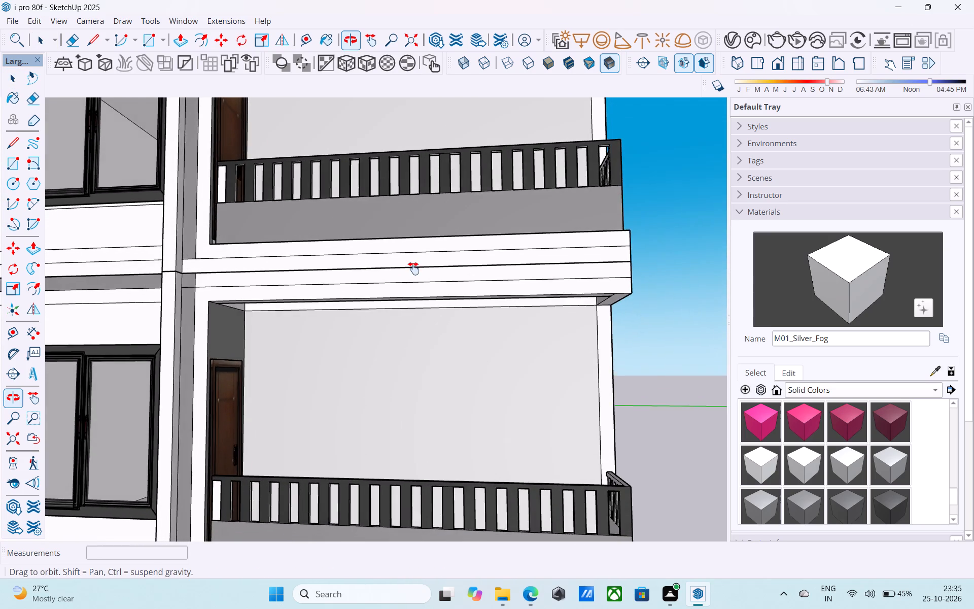
shift+middle_drag(413, 268, 397, 291)
double_click(377, 308)
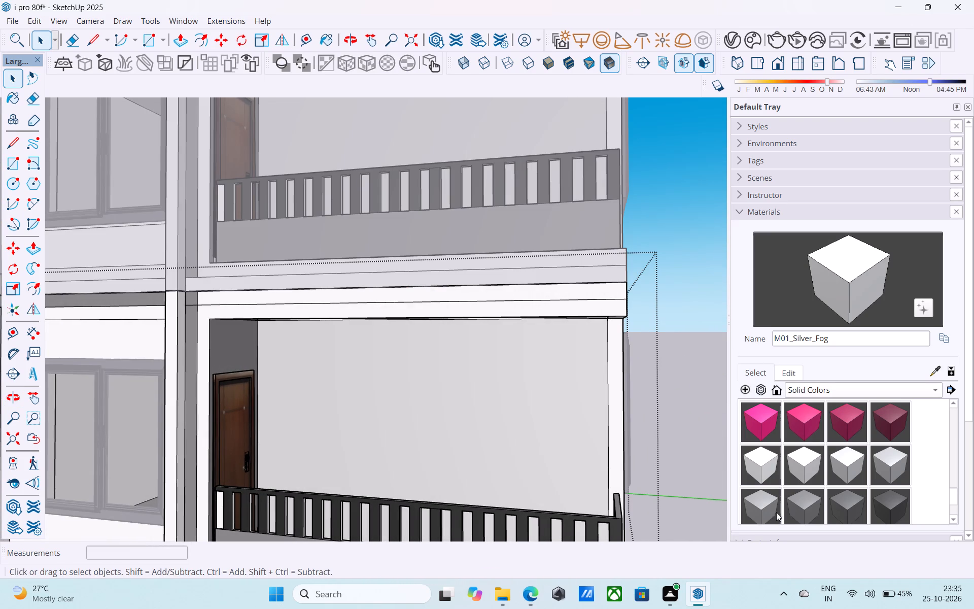
click(763, 506)
click(224, 296)
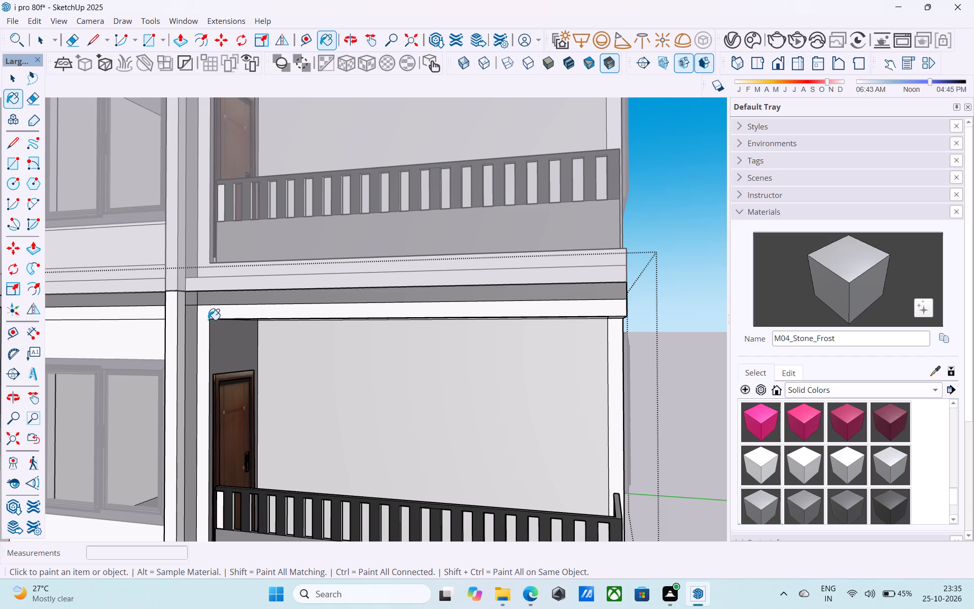
Paint the front frame face around the ground-floor balcony opening with M04_Stone_Frost.
scroll(211, 318, down, 10)
shift+middle_drag(263, 311, 201, 364)
scroll(273, 306, up, 12)
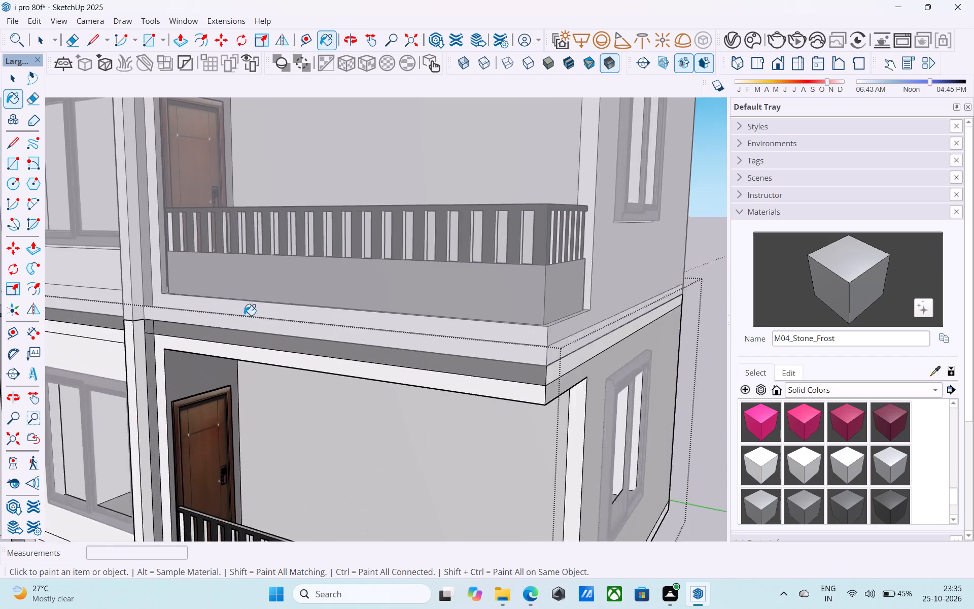
click(246, 309)
scroll(258, 279, down, 6)
shift+middle_drag(239, 314, 262, 288)
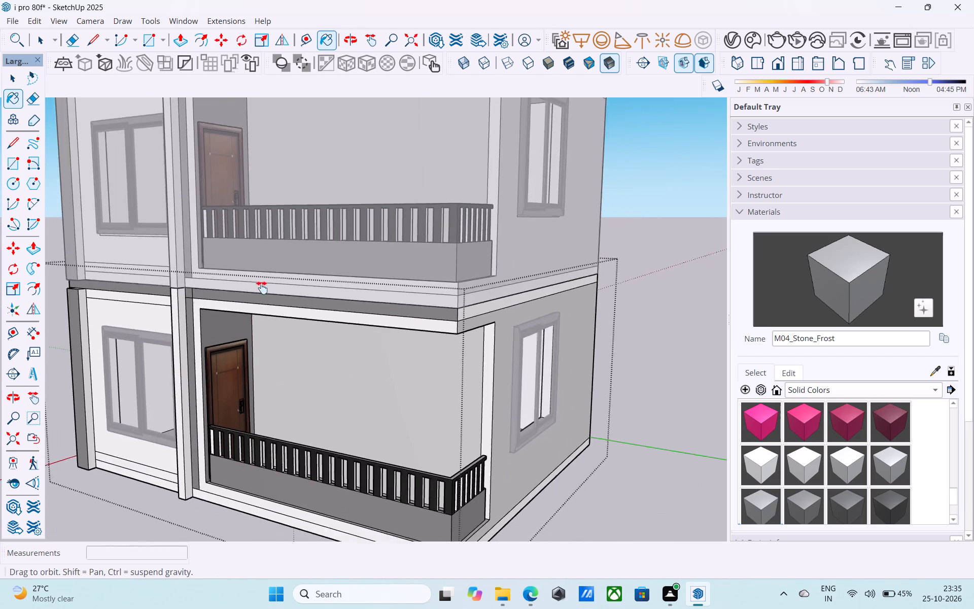
shift+middle_drag(262, 288, 279, 274)
scroll(248, 294, up, 5)
click(224, 268)
scroll(226, 259, down, 6)
Paint the ground-floor balcony's inner beam faces above the back wall and the door with M04_Stone_Frost.
shift+middle_drag(254, 330, 260, 260)
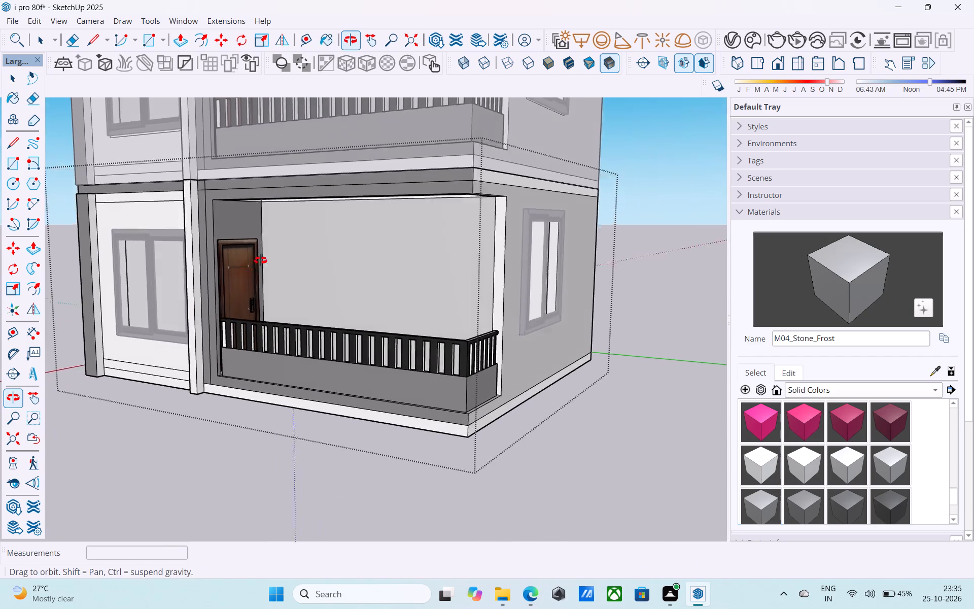
shift+middle_drag(260, 260, 307, 300)
scroll(311, 301, down, 5)
shift+middle_drag(307, 304, 321, 353)
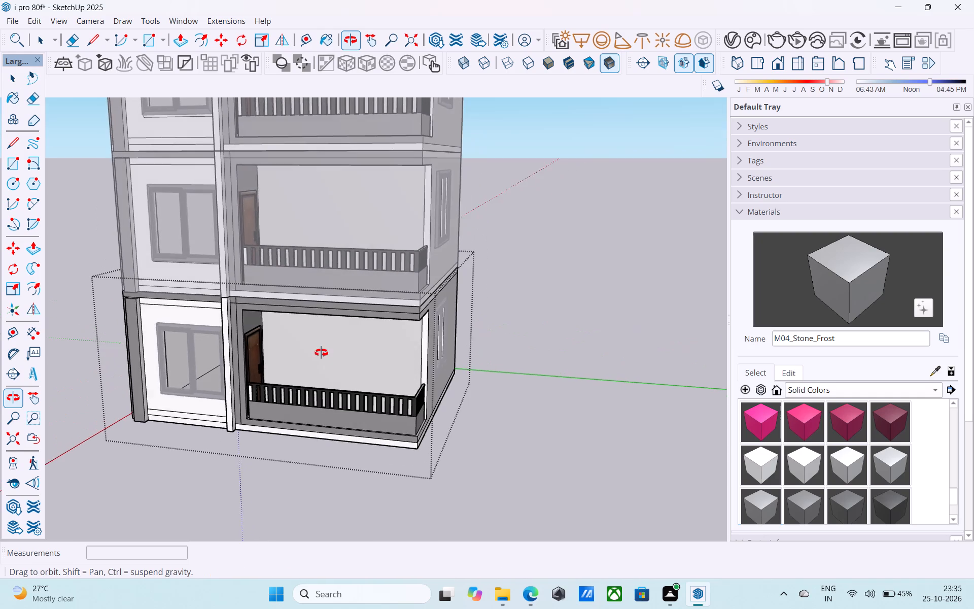
shift+middle_drag(321, 353, 323, 352)
scroll(328, 351, down, 4)
shift+middle_drag(328, 357, 323, 460)
scroll(326, 432, down, 1)
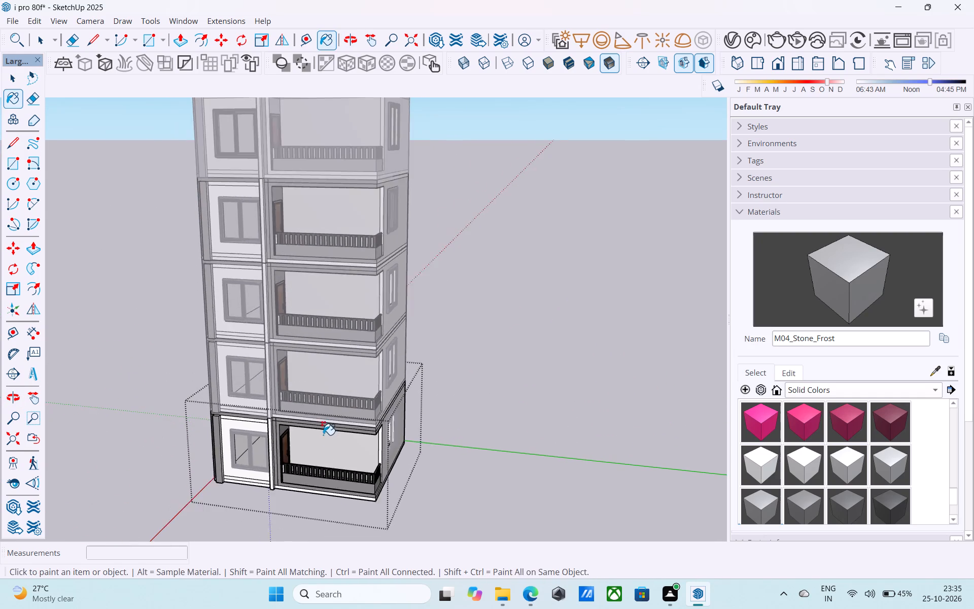
scroll(323, 435, down, 2)
shift+middle_click(321, 436)
shift+middle_drag(318, 439, 210, 340)
scroll(309, 471, up, 14)
middle_drag(310, 461, 303, 437)
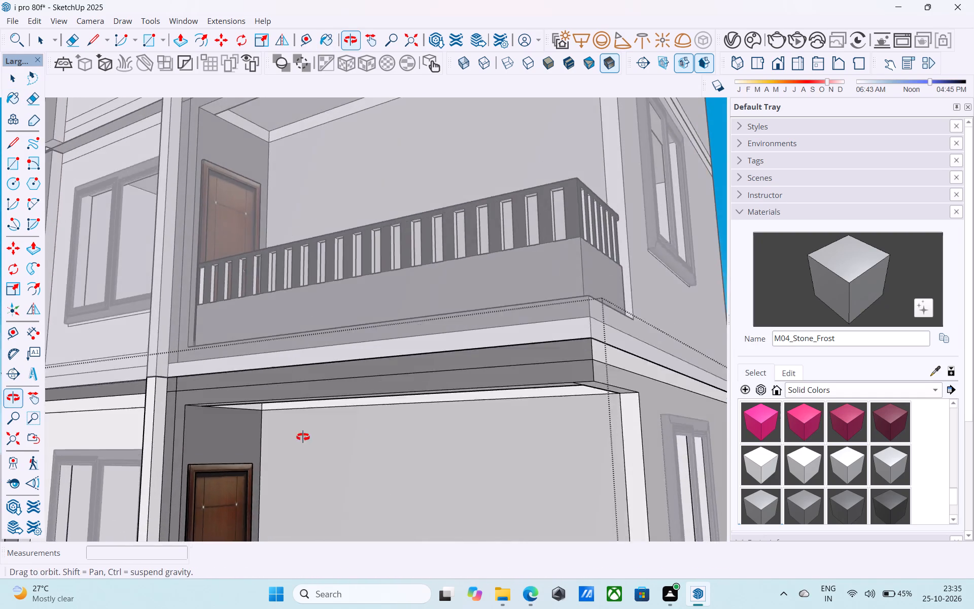
middle_drag(303, 437, 298, 383)
scroll(298, 384, up, 5)
click(296, 382)
click(217, 390)
Paint the underside of the ground-floor balcony's ceiling beam, including its outer corner, with M04_Stone_Frost.
scroll(211, 398, down, 4)
shift+middle_drag(239, 409, 230, 371)
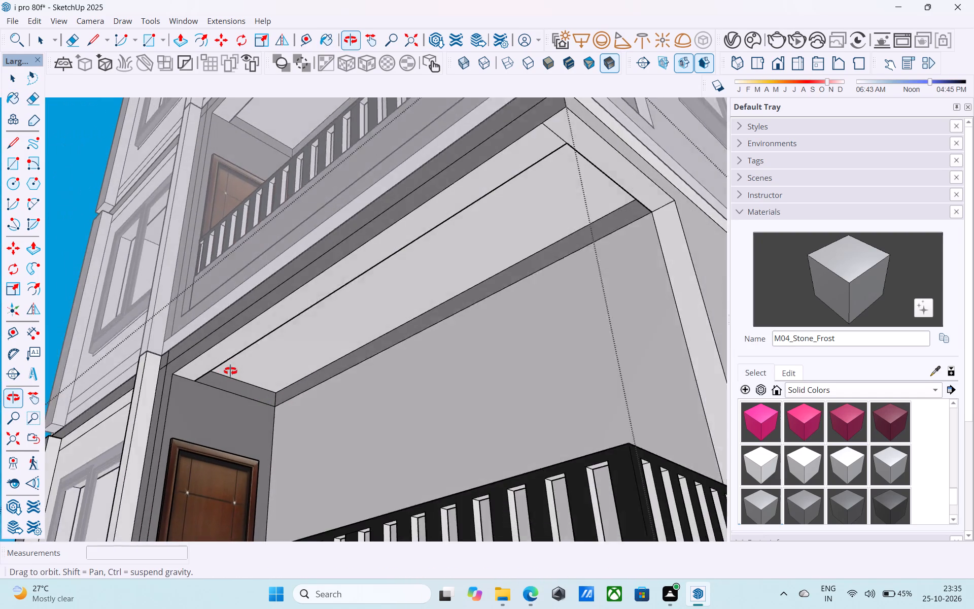
shift+middle_drag(230, 371, 218, 364)
click(212, 354)
scroll(239, 354, down, 5)
middle_drag(263, 375, 406, 358)
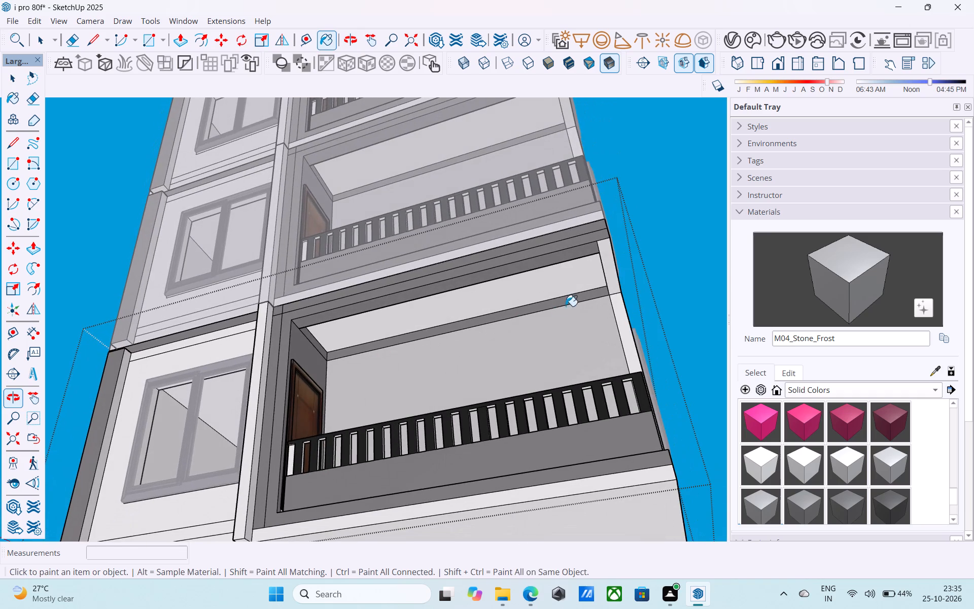
click(609, 275)
scroll(601, 277, down, 4)
middle_drag(599, 291, 632, 489)
scroll(632, 489, up, 3)
scroll(590, 461, down, 2)
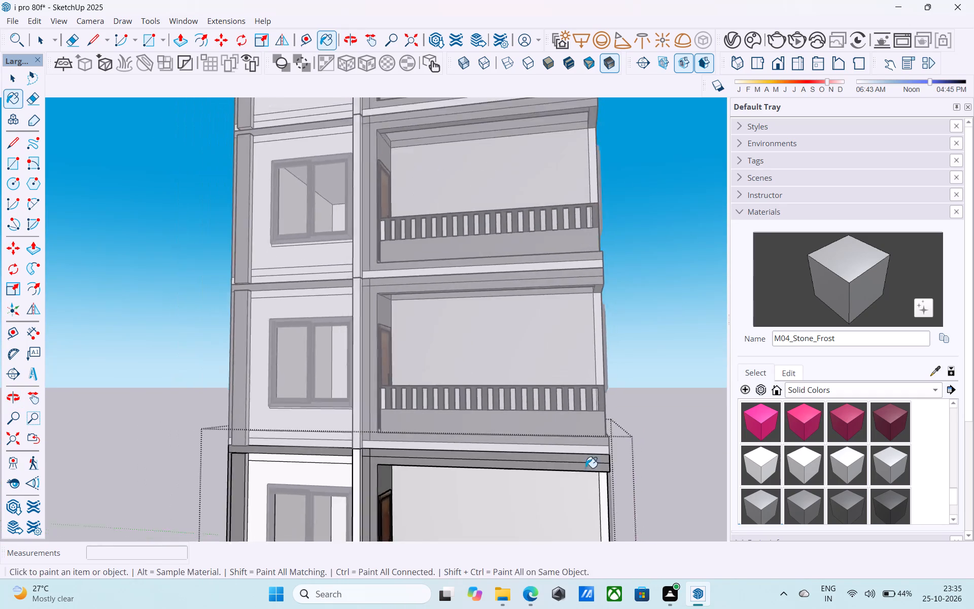
Erase the vertical edge between the ground-floor balcony's back wall and the pillar strip at its outer end.
scroll(585, 468, down, 2)
shift+middle_drag(585, 469, 560, 323)
scroll(574, 346, up, 9)
key(e)
click(572, 366)
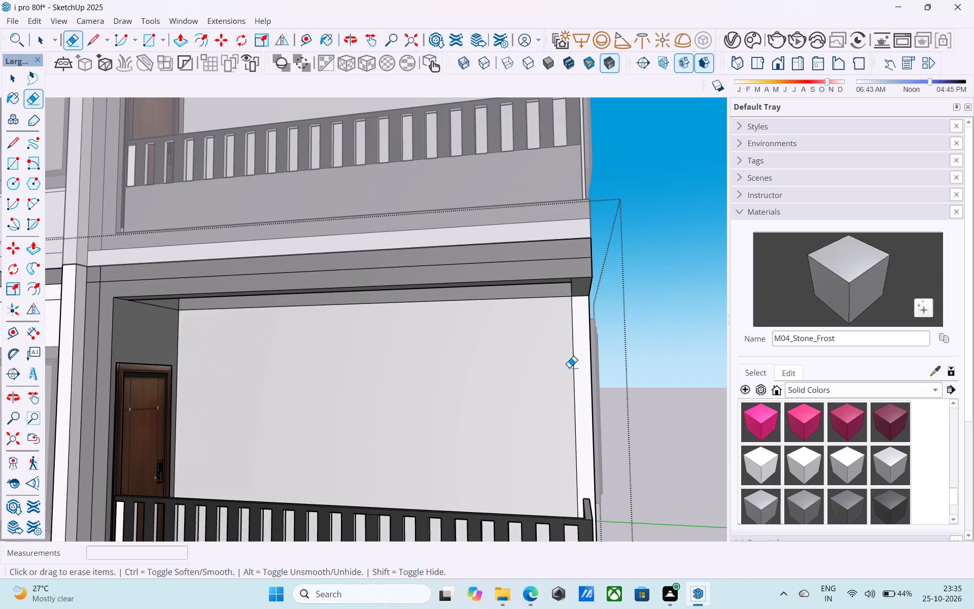
key(space)
Push the underside of the ground-floor balcony's ceiling beam up 6" to the ceiling level.
middle_drag(572, 368, 447, 373)
middle_drag(447, 373, 539, 319)
middle_drag(539, 307, 550, 325)
key(e)
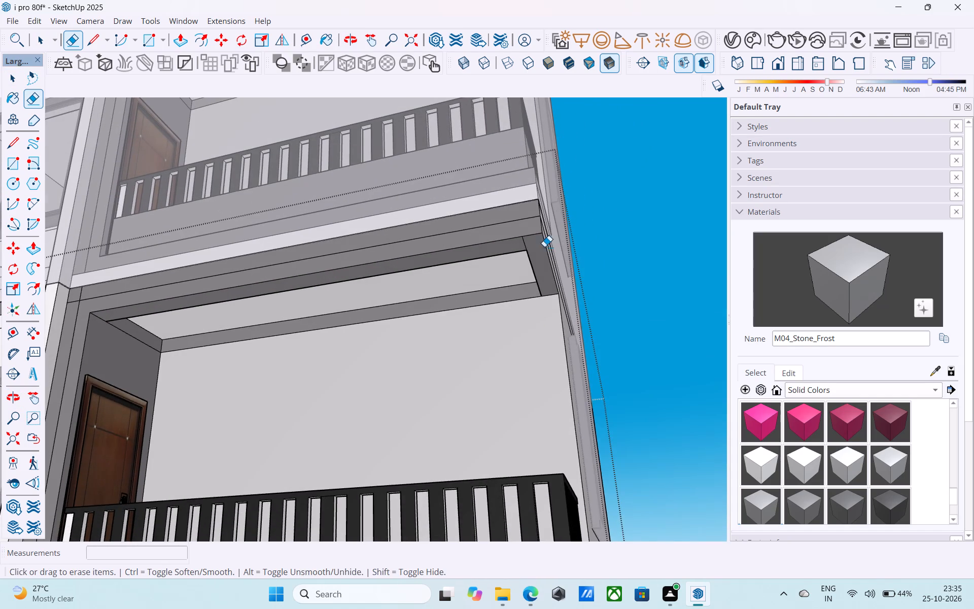
scroll(538, 246, up, 3)
drag(522, 248, 517, 247)
key(space)
click(517, 247)
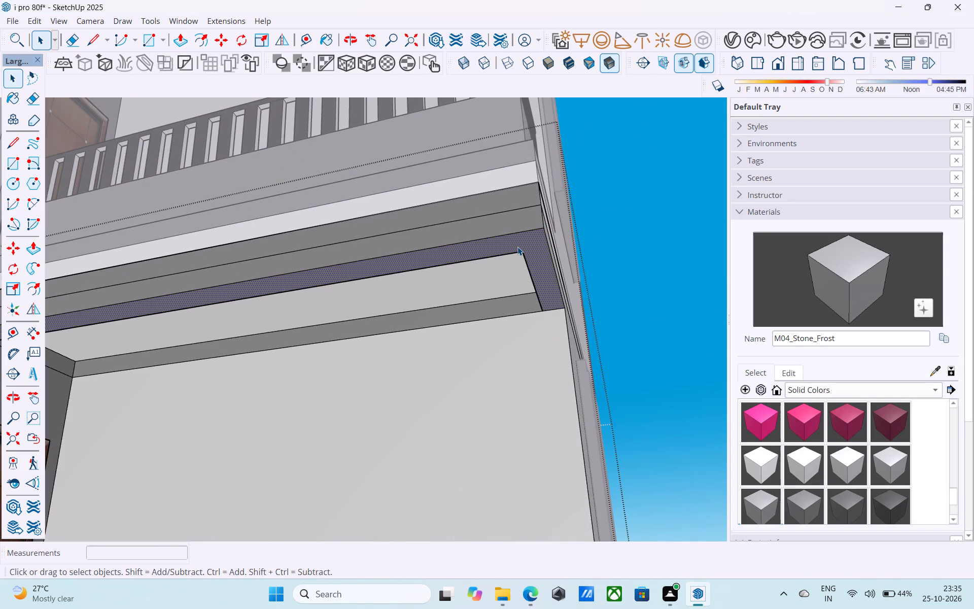
key(p)
click(517, 247)
middle_drag(499, 239, 494, 223)
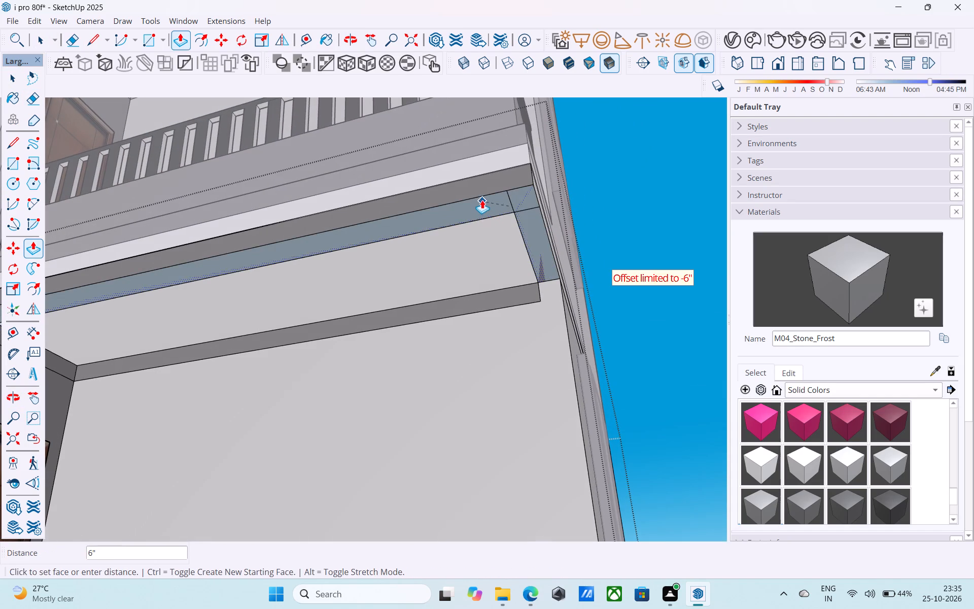
click(482, 198)
key(space)
scroll(480, 209, down, 1)
middle_drag(481, 223, 497, 269)
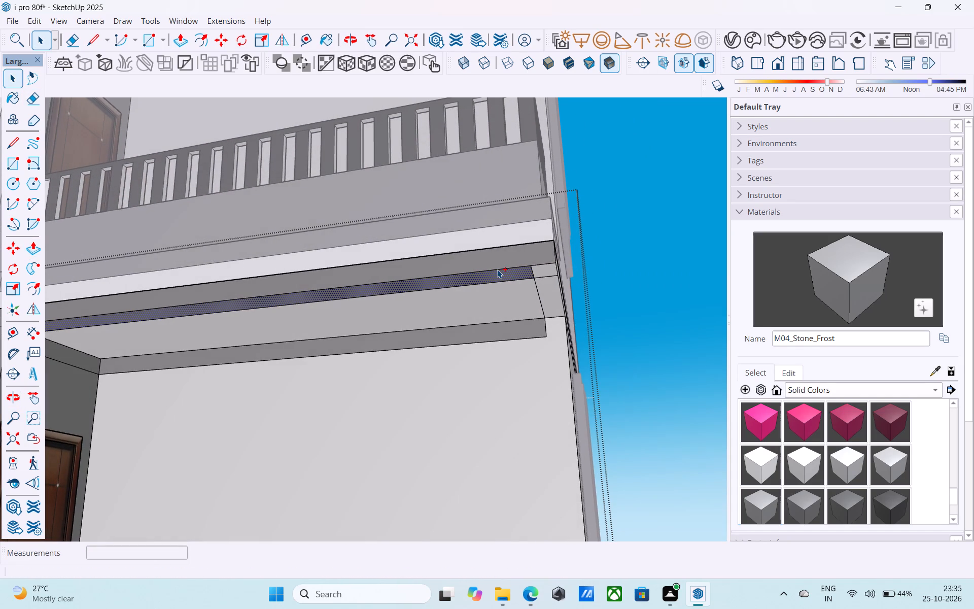
Undo the last push on the underside of the ground-floor balcony's ceiling beam and save the model.
key(ctrl+z)
key(space)
key(ctrl+s)
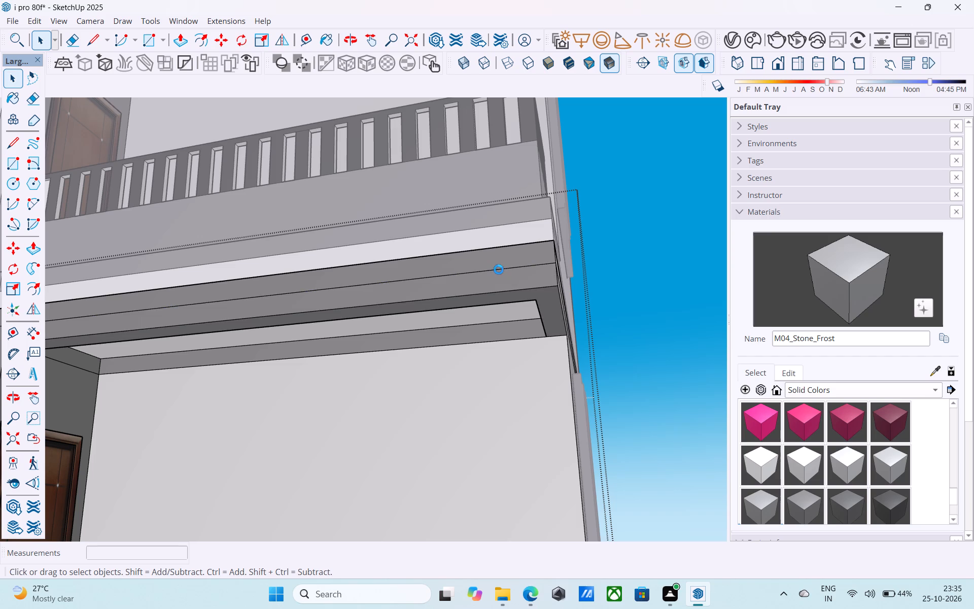
Push the top face of the ground-floor corner pillar beside the window up to the base of the pillar above.
scroll(499, 269, down, 6)
key(space)
scroll(499, 269, down, 11)
middle_drag(478, 279, 497, 343)
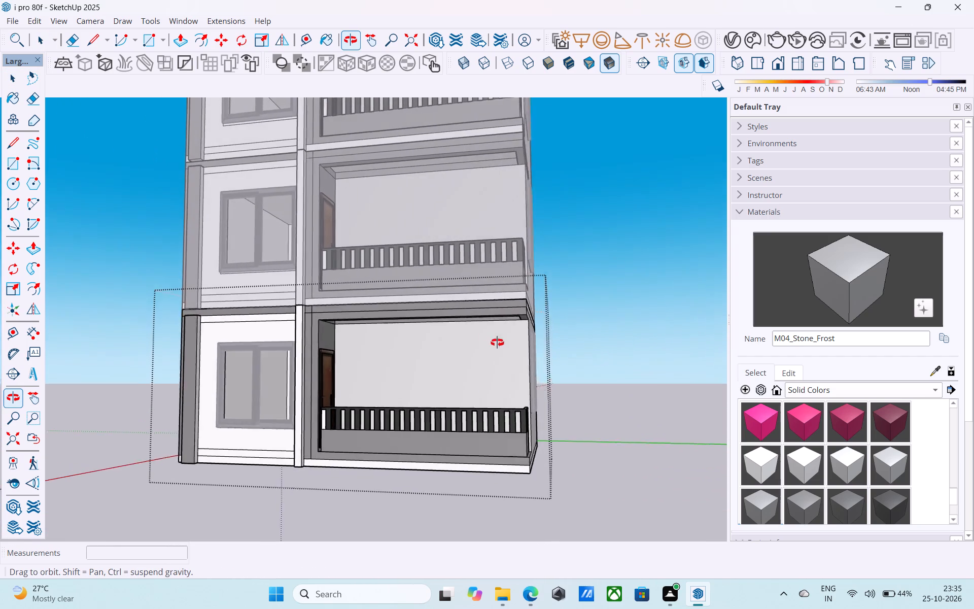
middle_drag(497, 343, 546, 380)
scroll(283, 325, up, 2)
scroll(157, 310, down, 2)
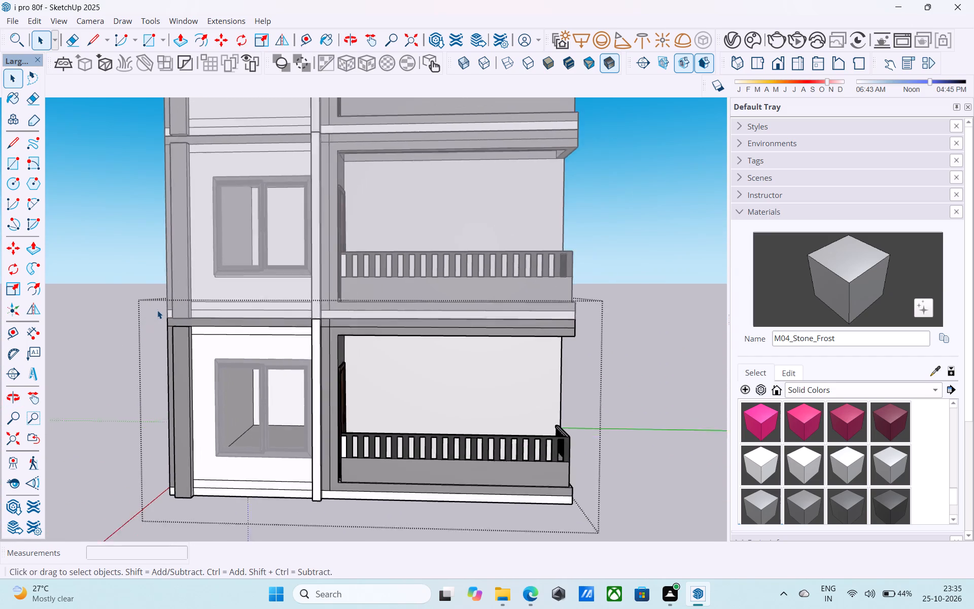
scroll(157, 310, down, 1)
shift+middle_drag(159, 312, 165, 316)
shift+middle_drag(173, 321, 231, 355)
scroll(226, 355, up, 14)
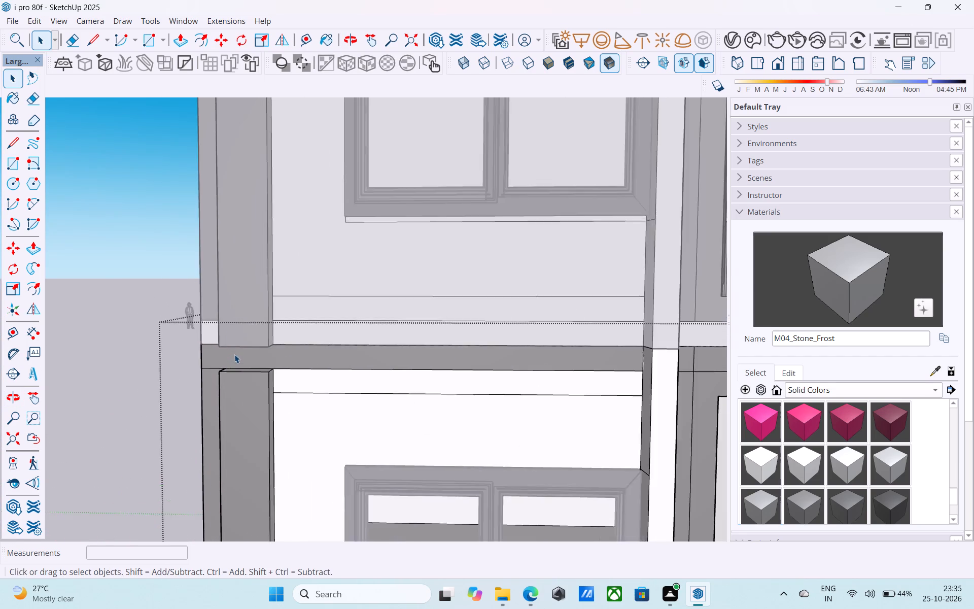
scroll(234, 354, up, 2)
click(255, 378)
scroll(253, 377, up, 7)
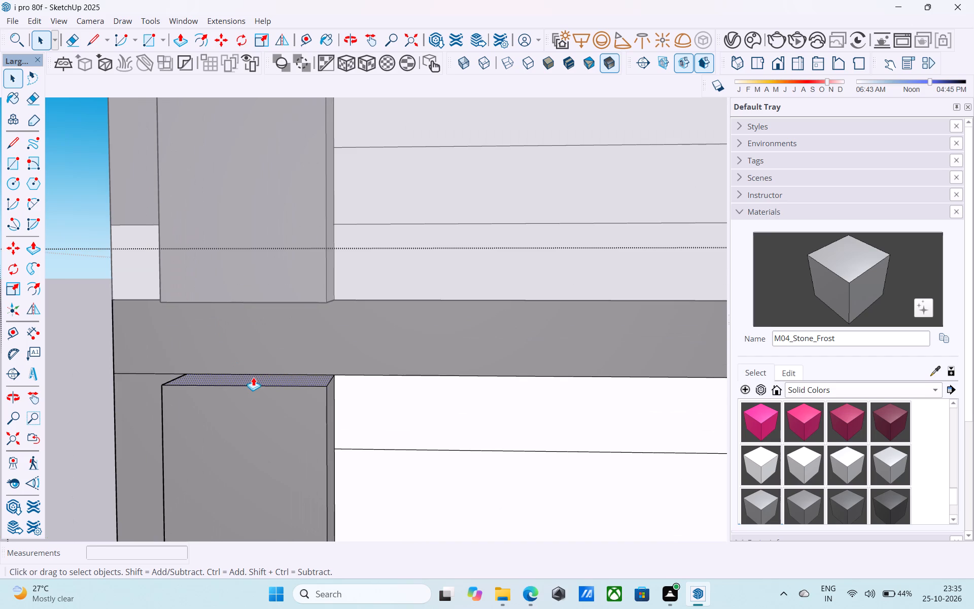
key(p)
click(253, 377)
click(264, 301)
key(space)
scroll(266, 310, down, 2)
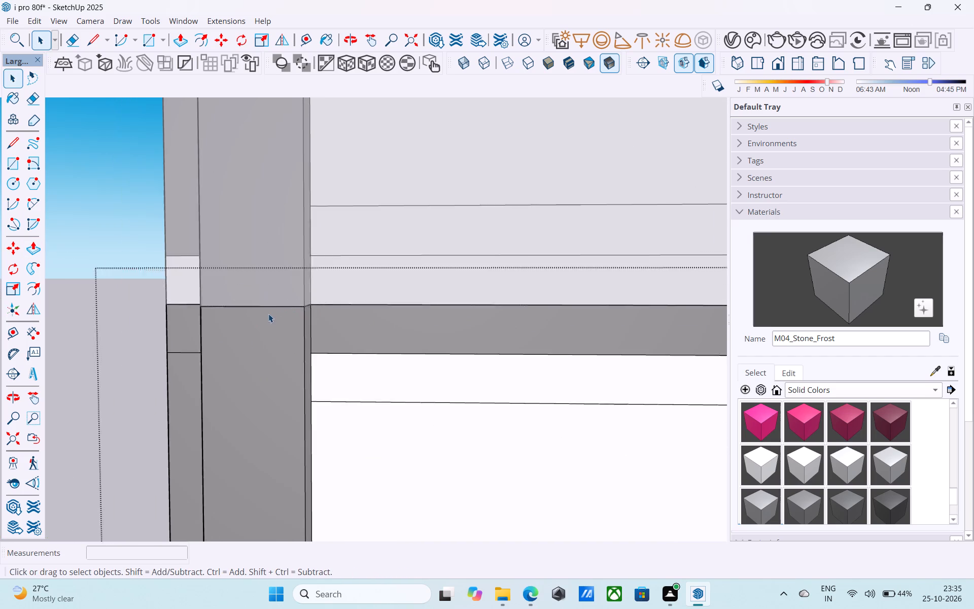
Examine how the ground-floor pillars and beams meet the storey above along the front facade.
scroll(268, 314, down, 20)
scroll(268, 314, down, 19)
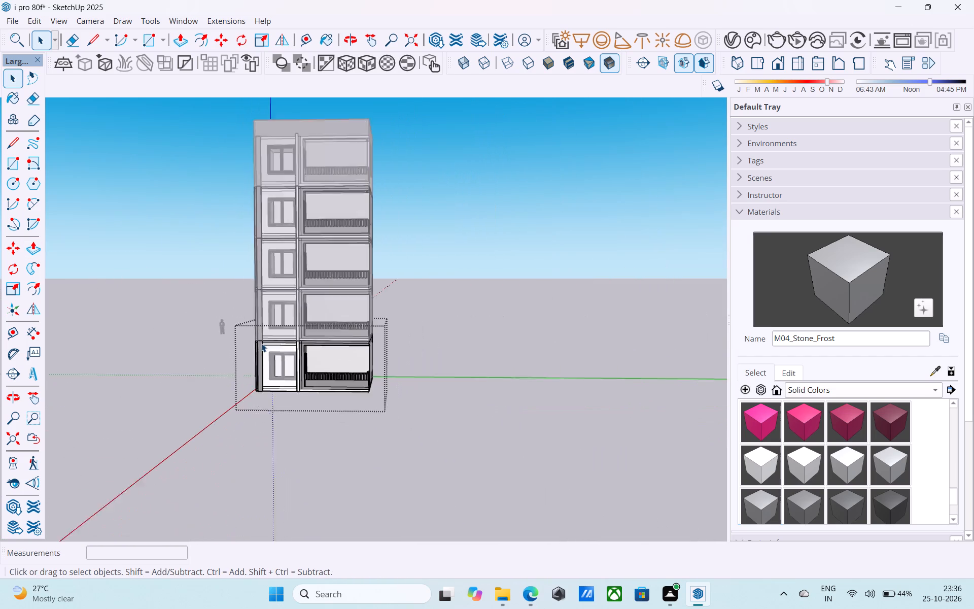
middle_drag(261, 343, 299, 343)
scroll(263, 347, up, 11)
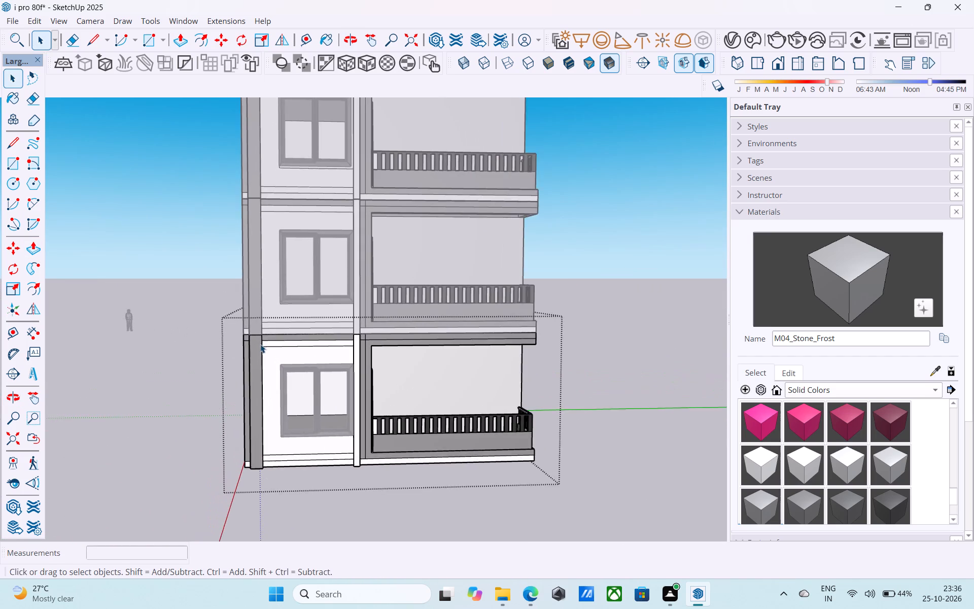
scroll(260, 344, up, 5)
scroll(285, 342, down, 9)
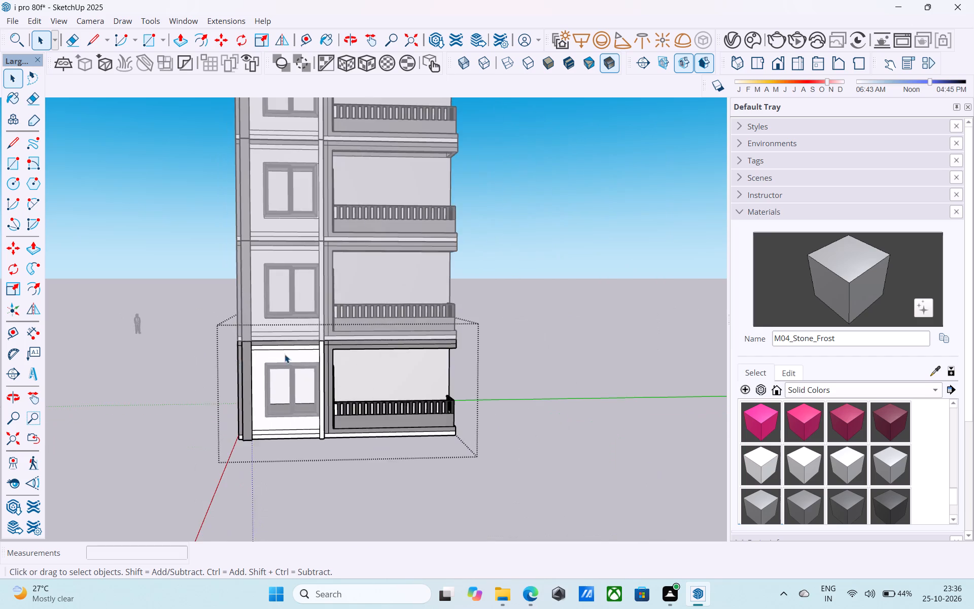
scroll(311, 347, up, 6)
key(space)
scroll(314, 344, up, 5)
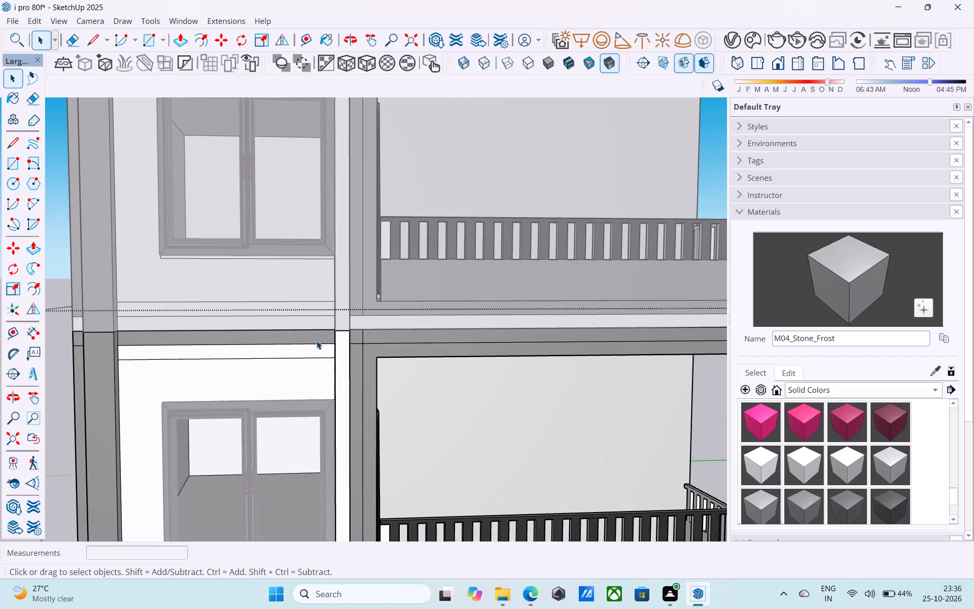
scroll(322, 333, up, 20)
scroll(322, 333, up, 9)
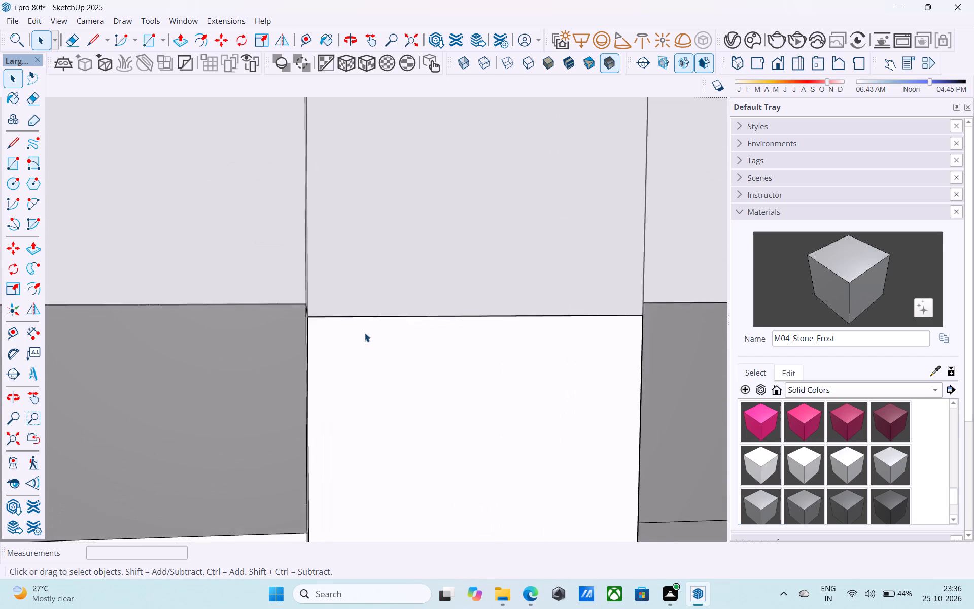
scroll(365, 333, up, 6)
scroll(365, 333, down, 20)
scroll(365, 333, down, 10)
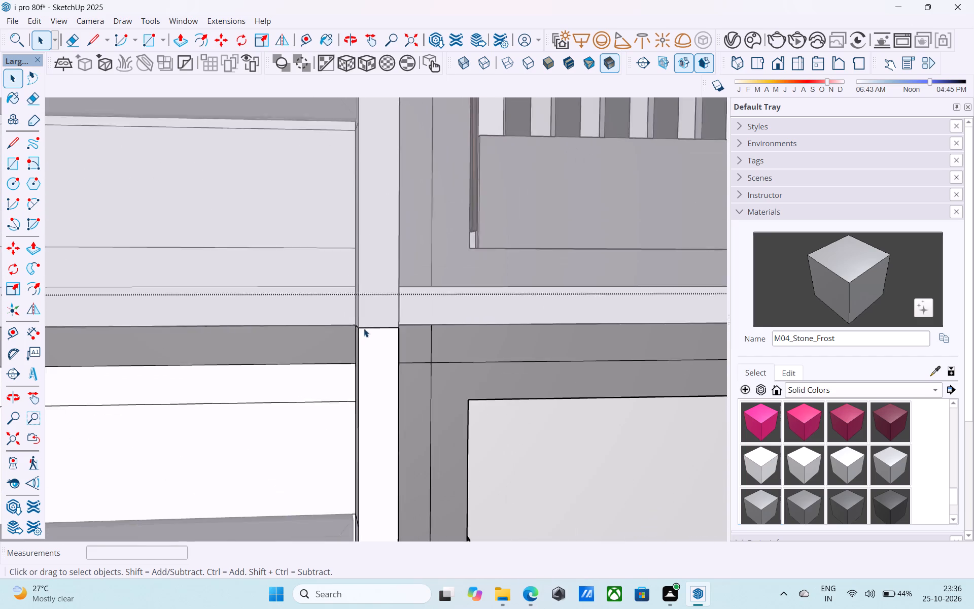
scroll(364, 328, down, 20)
scroll(364, 328, down, 14)
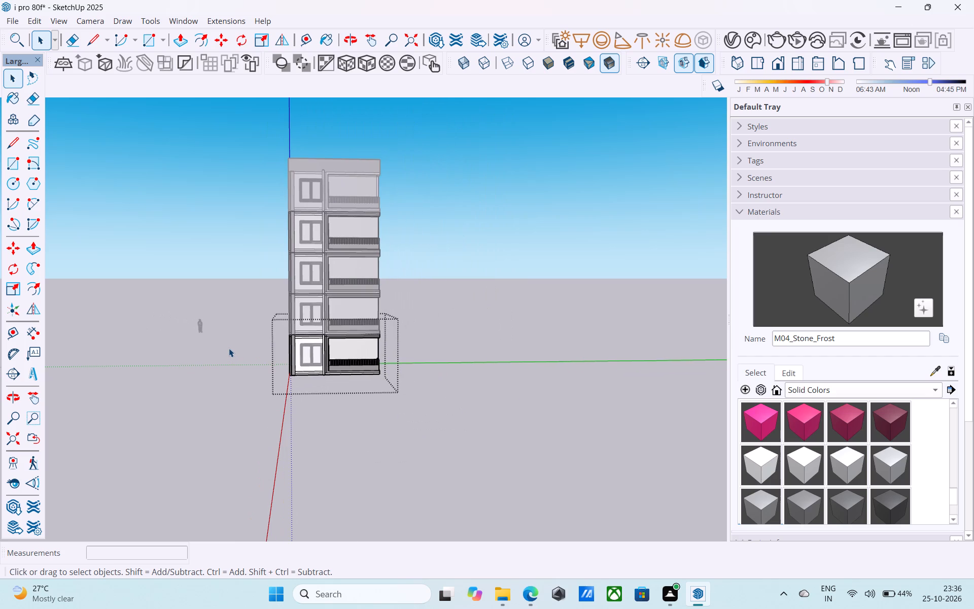
Save the model, close the ground-floor group and save again.
key(ctrl+s)
click(230, 344)
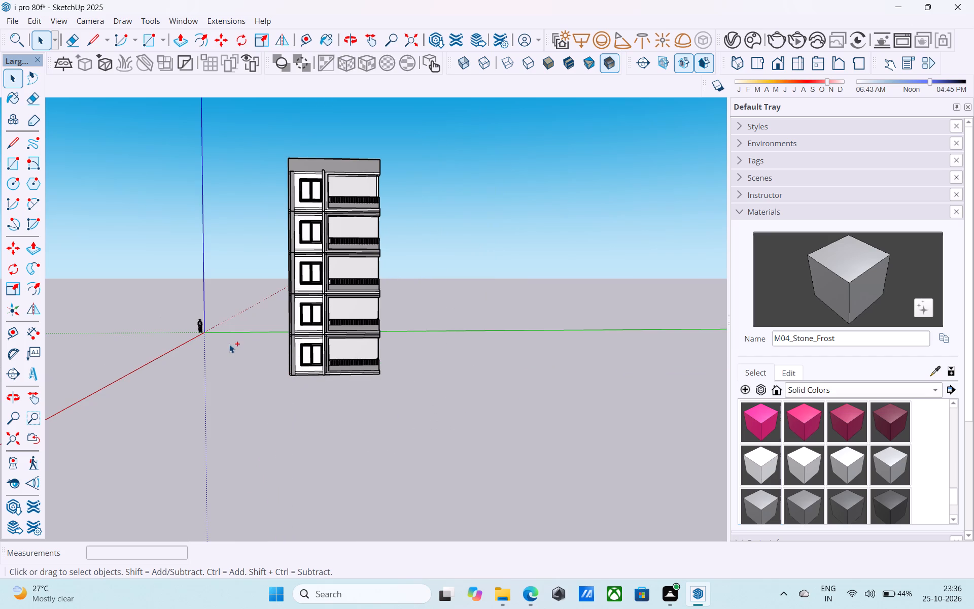
key(ctrl+s)
Render the whole building with V-Ray from a corner view showing the balconies and side windows, then close the render.
middle_drag(295, 347, 258, 356)
scroll(293, 353, up, 4)
middle_drag(326, 352, 207, 355)
scroll(217, 364, down, 4)
middle_drag(316, 352, 253, 347)
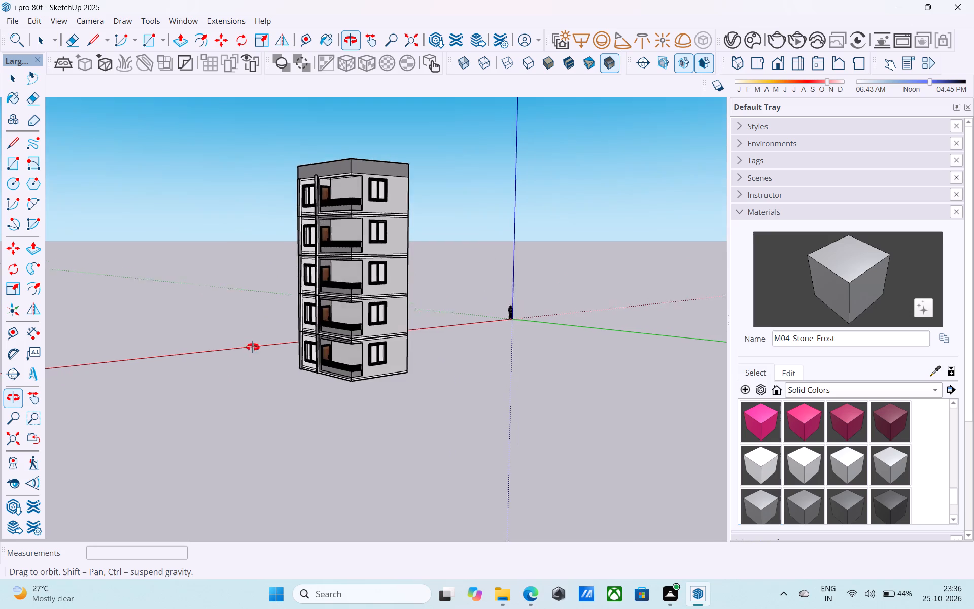
middle_drag(253, 347, 211, 351)
middle_drag(217, 348, 240, 391)
scroll(298, 364, up, 4)
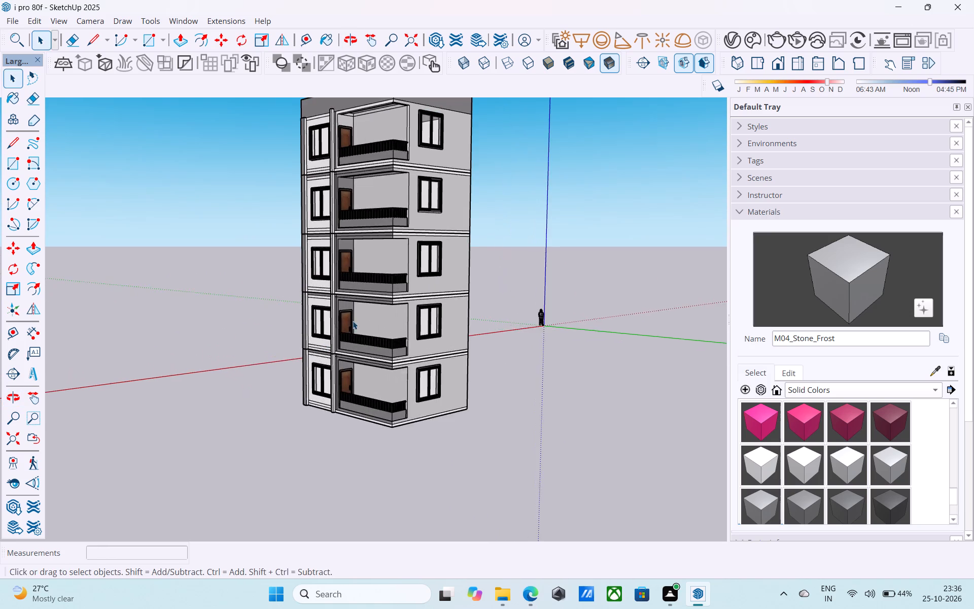
middle_drag(353, 324, 364, 391)
scroll(361, 385, up, 2)
shift+middle_drag(361, 386, 361, 397)
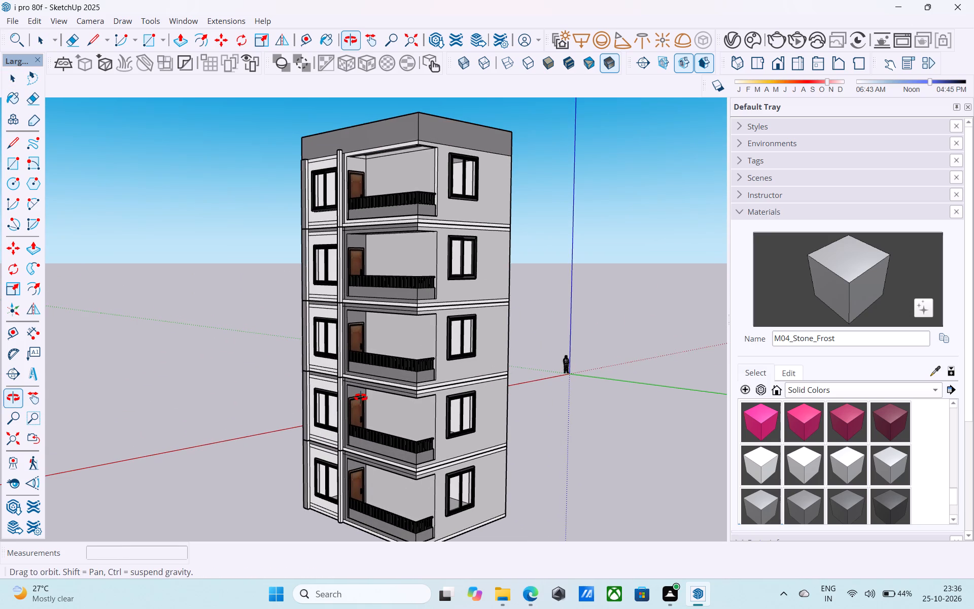
shift+middle_drag(361, 397, 361, 397)
click(773, 44)
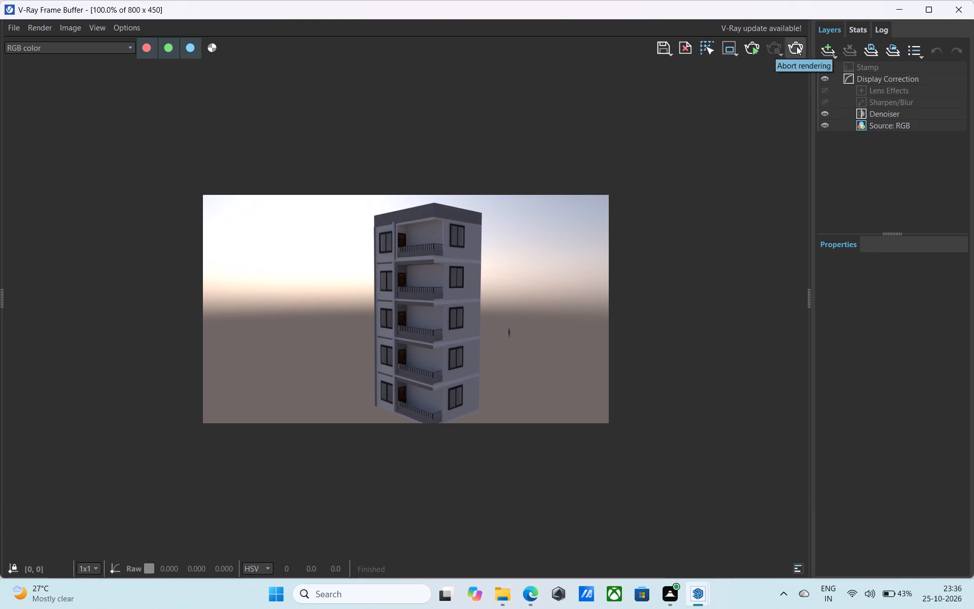
click(962, 11)
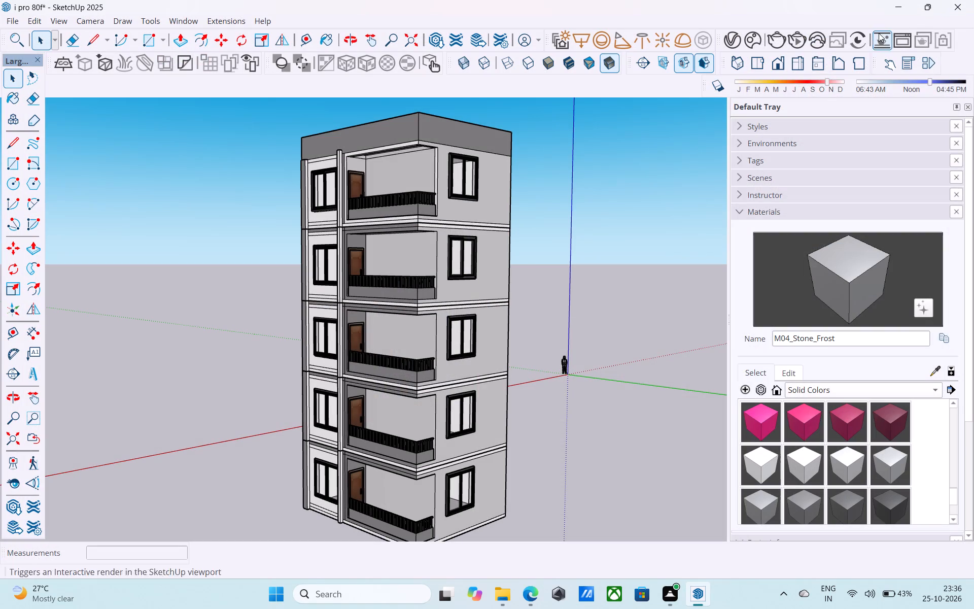
Set the sun to shortly before noon and the date to May.
click(899, 83)
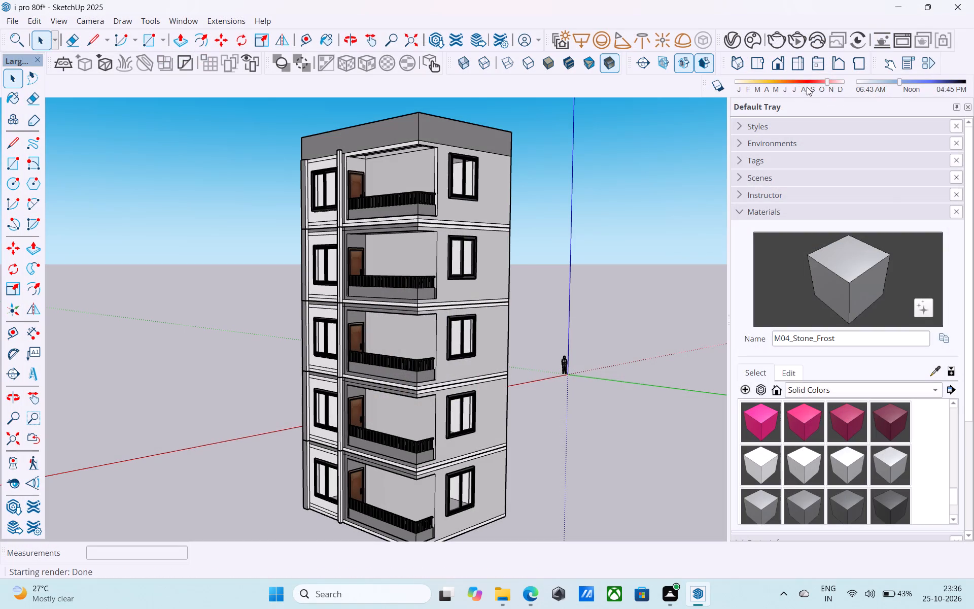
click(779, 83)
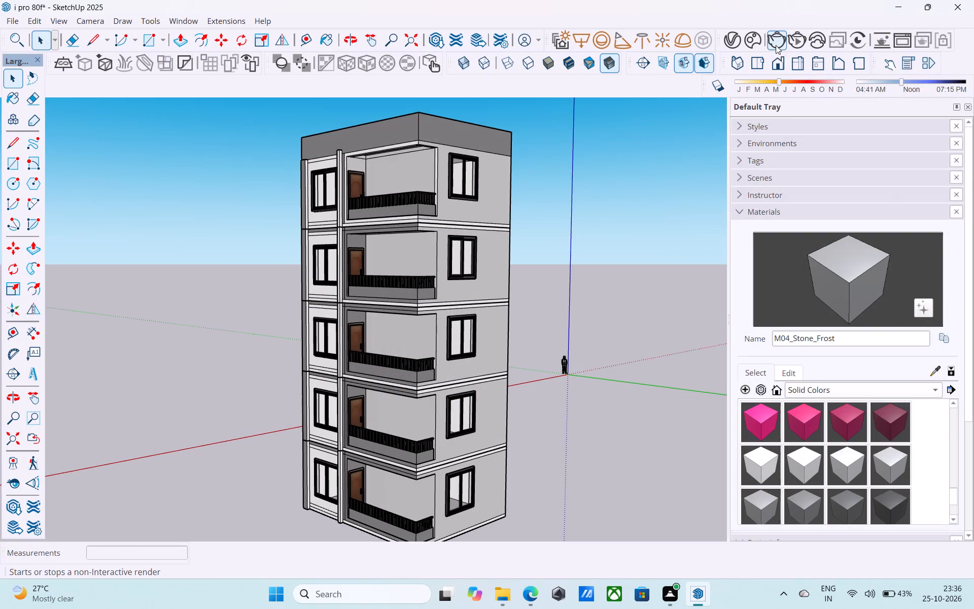
Render the same corner view again with V-Ray, inspect the image enlarged and close the render.
click(776, 44)
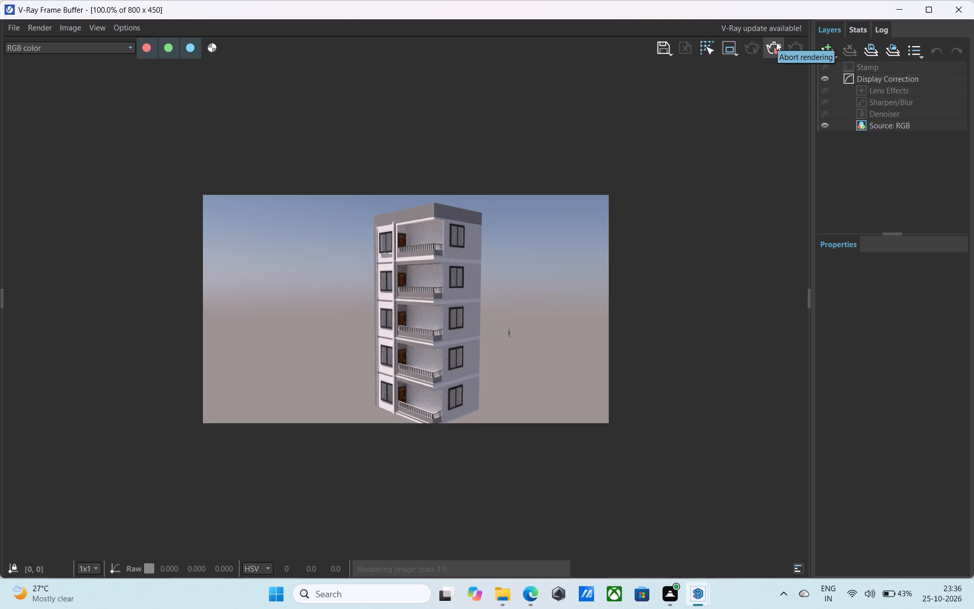
scroll(410, 312, up, 2)
scroll(411, 313, down, 1)
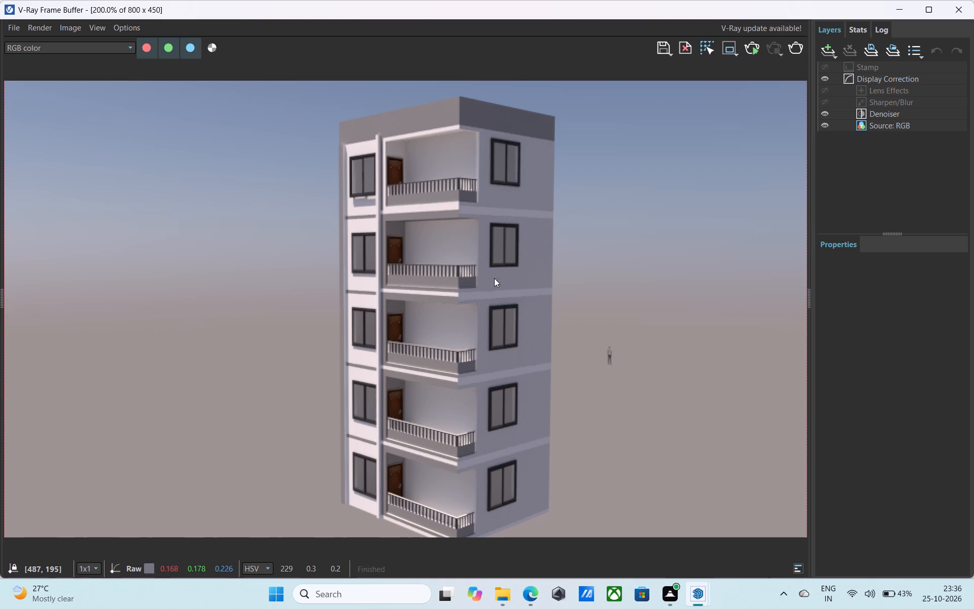
click(964, 13)
Examine the building's facades from distant, low and corner viewpoints.
scroll(736, 185, down, 1)
scroll(662, 213, down, 6)
middle_drag(655, 219, 649, 261)
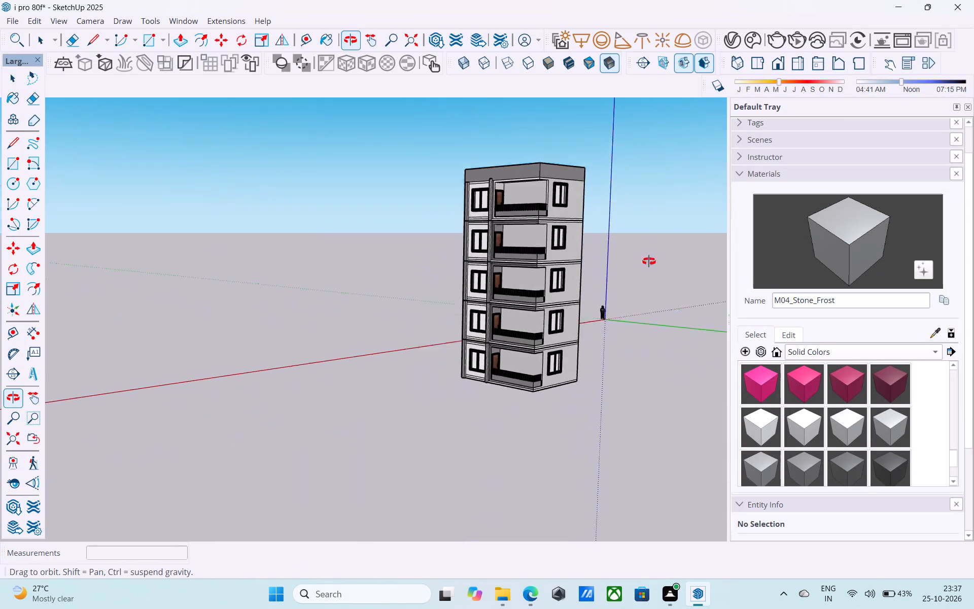
middle_drag(649, 261, 748, 249)
middle_drag(466, 323, 574, 210)
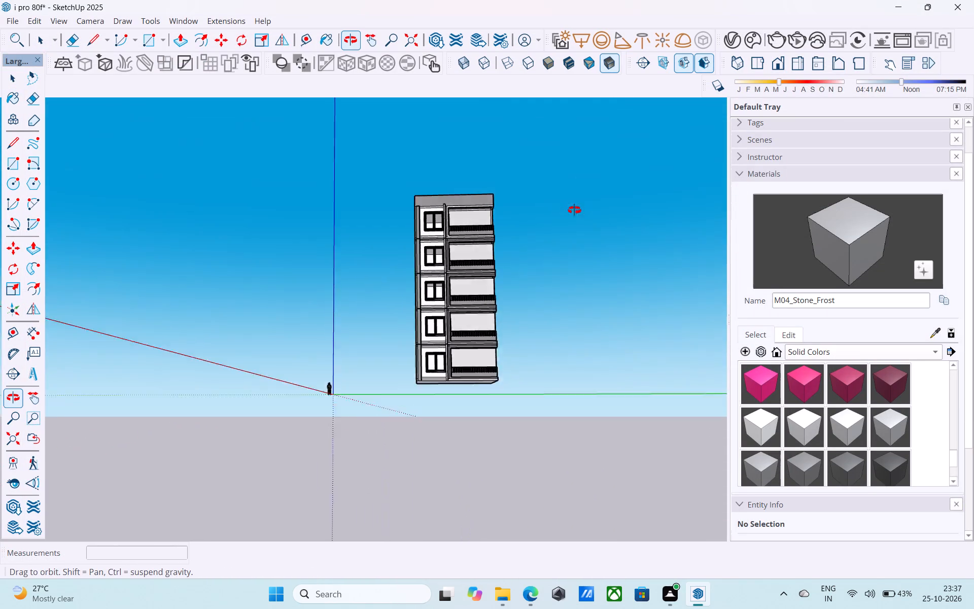
middle_drag(574, 210, 513, 208)
scroll(465, 229, up, 5)
scroll(465, 229, down, 4)
middle_drag(461, 244, 483, 364)
scroll(482, 314, up, 2)
middle_drag(500, 364, 490, 210)
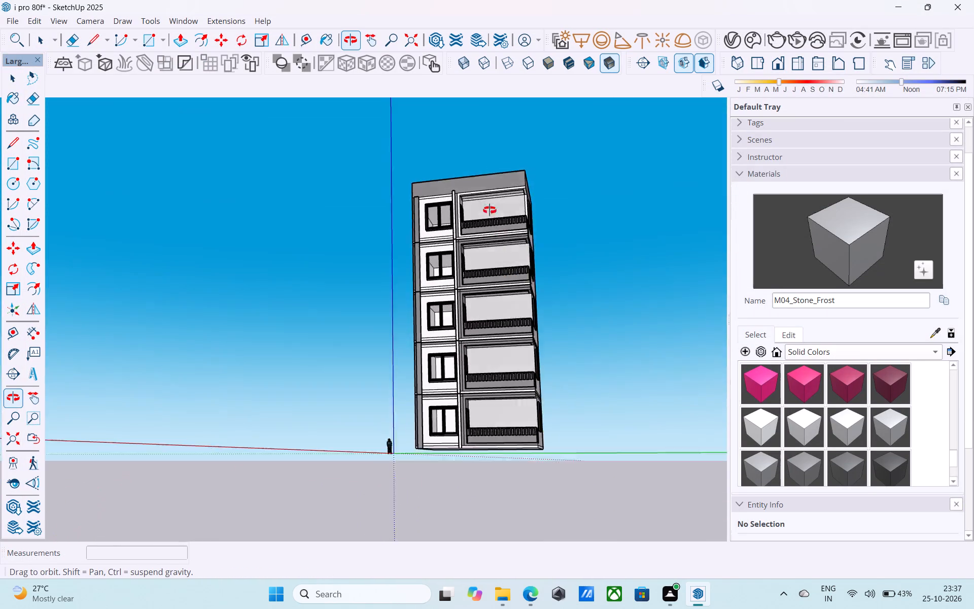
middle_drag(490, 210, 530, 308)
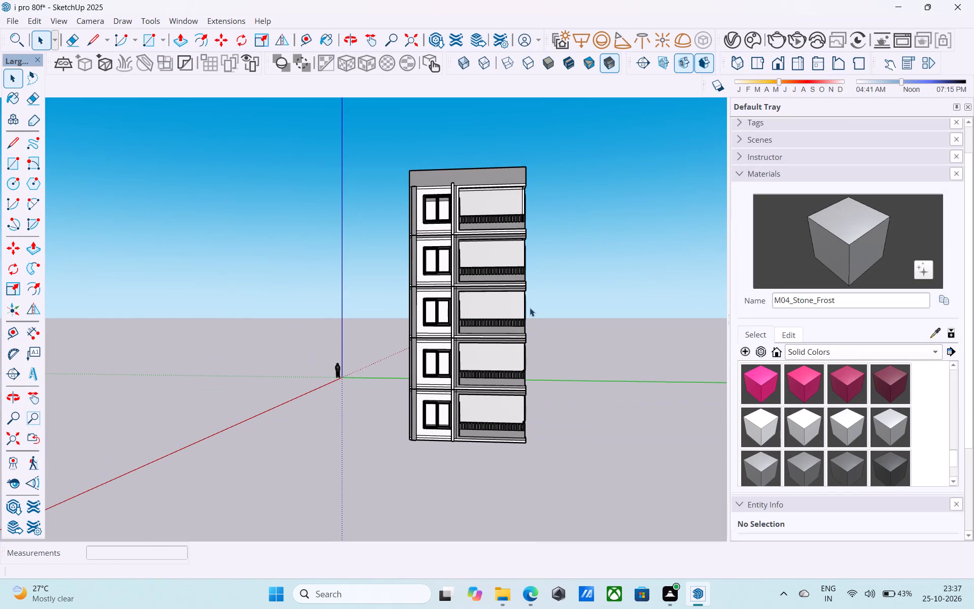
middle_drag(528, 304, 531, 323)
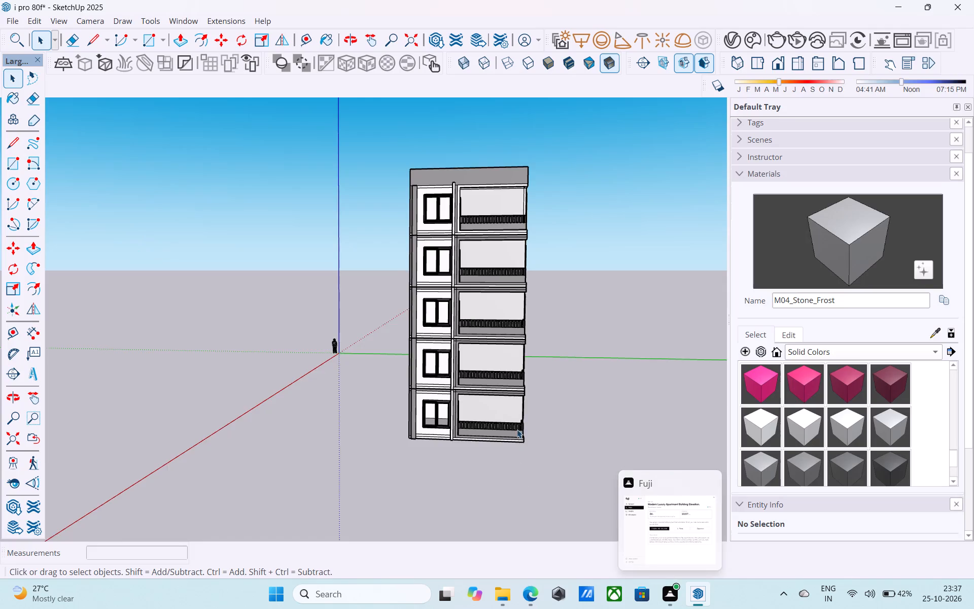
scroll(512, 403, down, 2)
middle_drag(512, 403, 396, 394)
scroll(459, 372, up, 5)
Save the model.
key(ctrl+s)
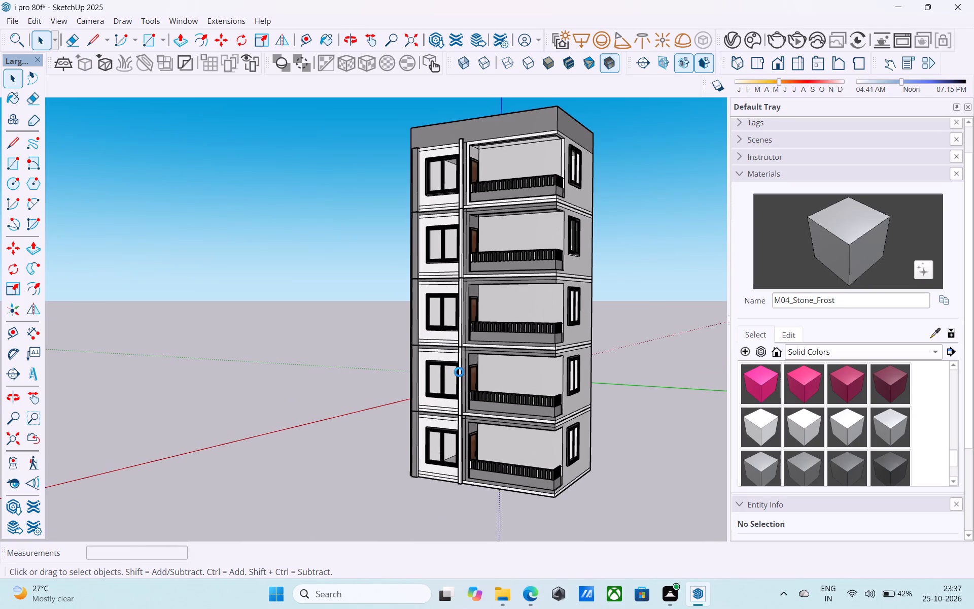
Open the ground-floor group and paint the white base patch between the side wall and the corner pillar with M04_Stone_Frost.
scroll(459, 372, down, 3)
middle_drag(459, 372, 431, 378)
scroll(469, 361, up, 3)
scroll(469, 361, down, 5)
middle_click(469, 362)
middle_drag(469, 369, 601, 428)
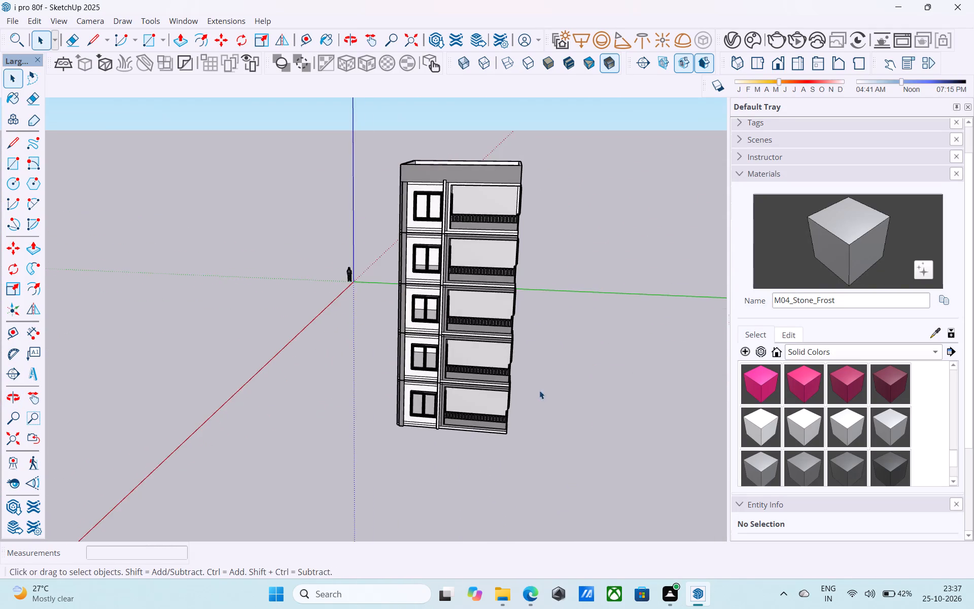
scroll(539, 390, down, 3)
middle_drag(529, 401, 617, 445)
scroll(453, 393, up, 15)
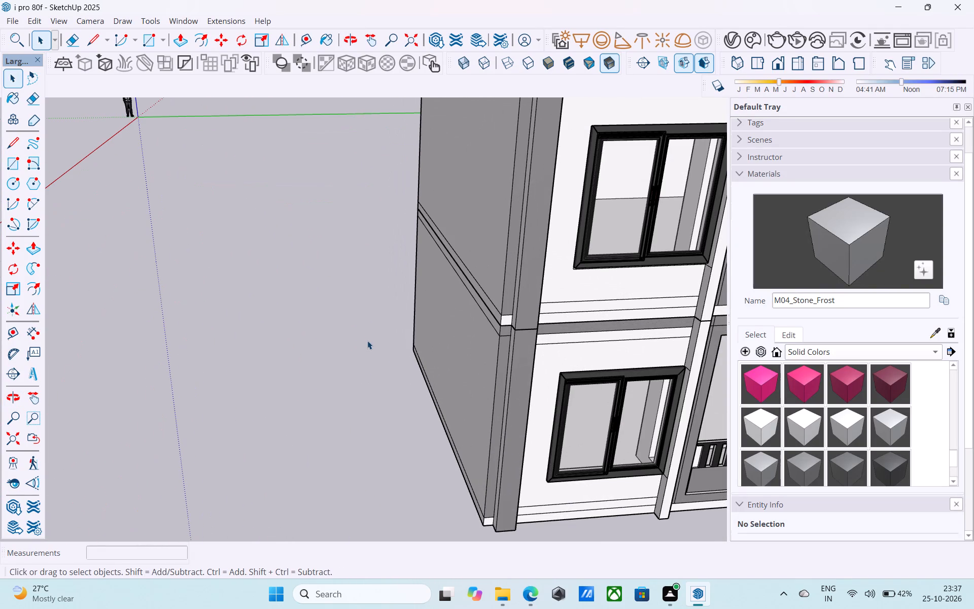
scroll(537, 342, up, 1)
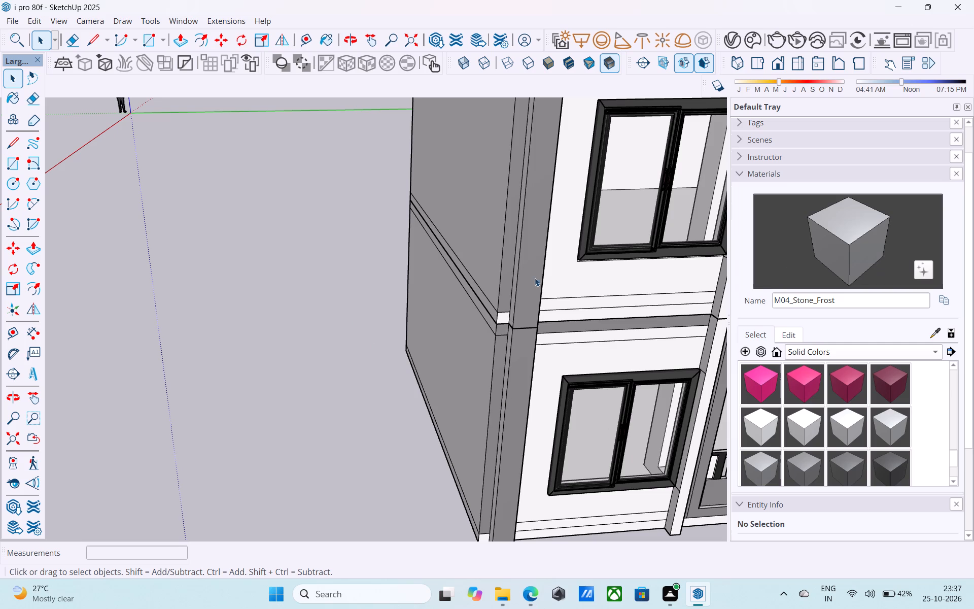
double_click(480, 353)
scroll(483, 341, down, 6)
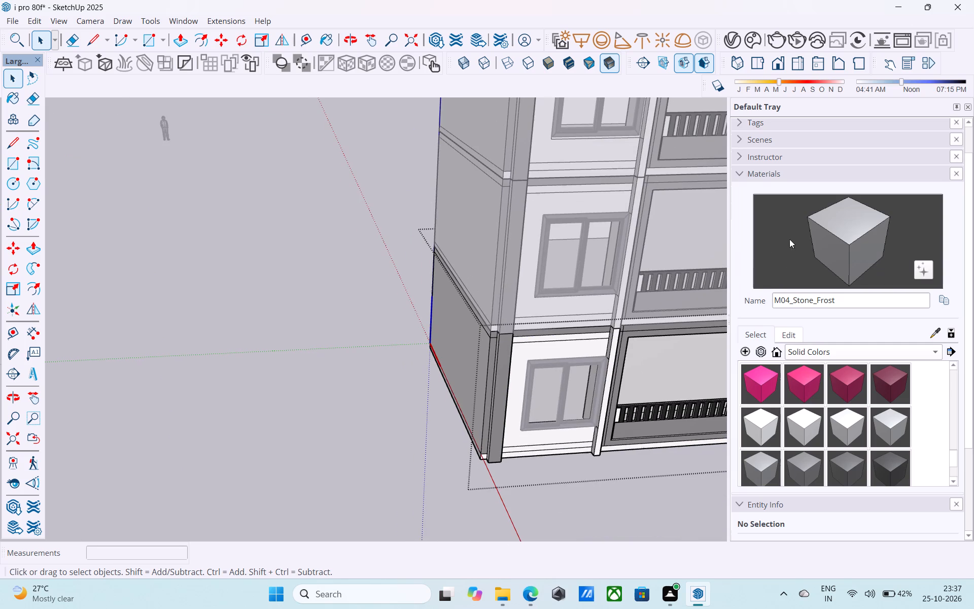
click(823, 239)
scroll(520, 482, up, 13)
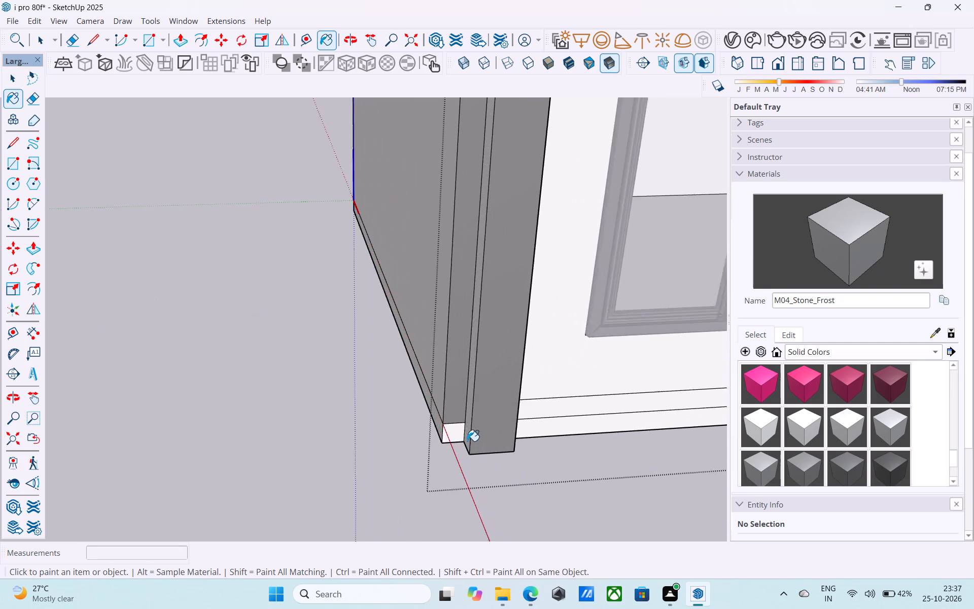
scroll(467, 441, up, 4)
click(445, 428)
Erase the leftover edge across the base patch between the side wall and the corner pillar.
key(e)
drag(445, 427, 447, 421)
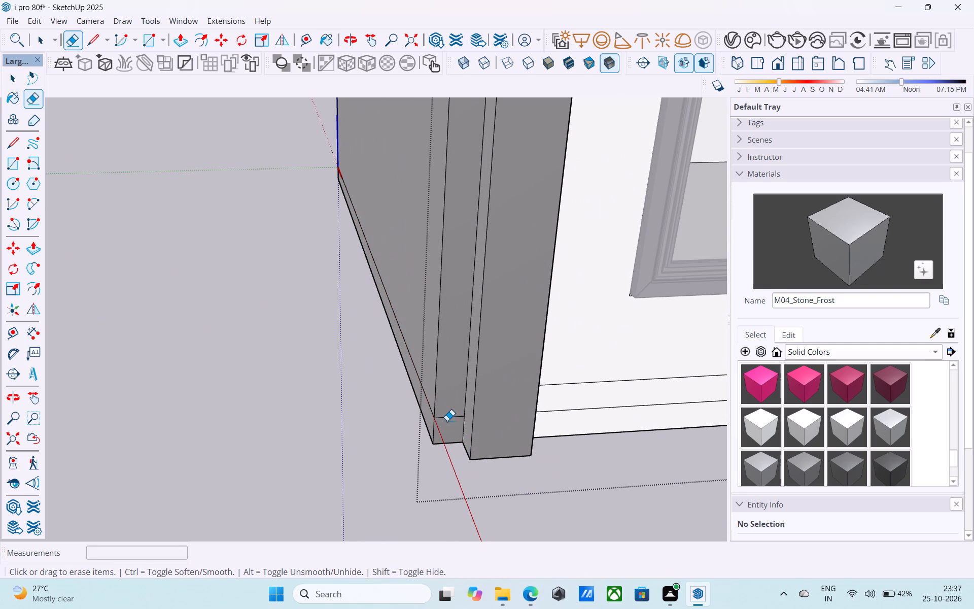
drag(447, 421, 448, 415)
key(space)
Erase the two horizontal lines along the base of the front wall below the window.
scroll(438, 422, down, 18)
scroll(399, 428, up, 6)
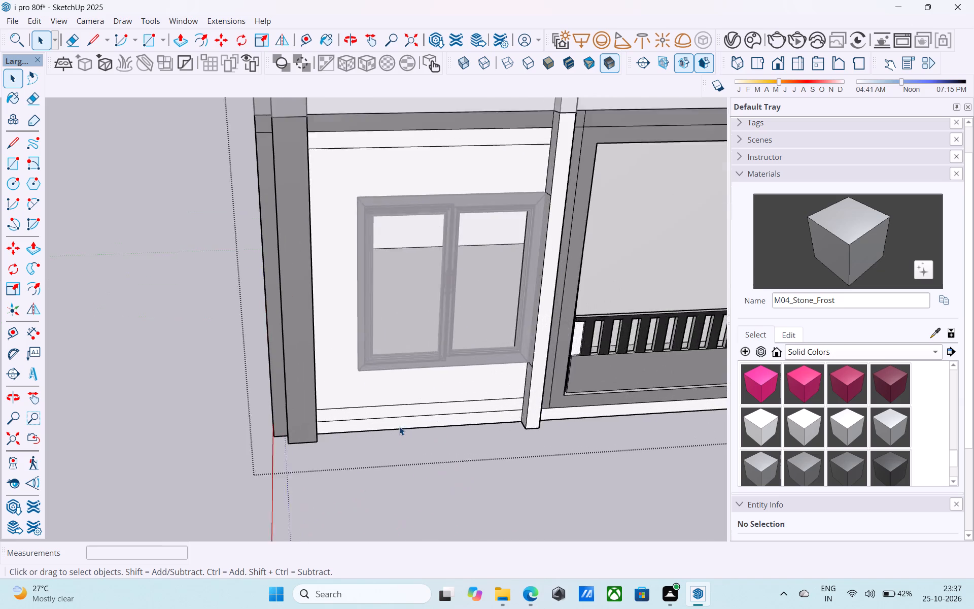
scroll(399, 426, up, 6)
key(e)
drag(393, 403, 391, 386)
drag(388, 424, 390, 415)
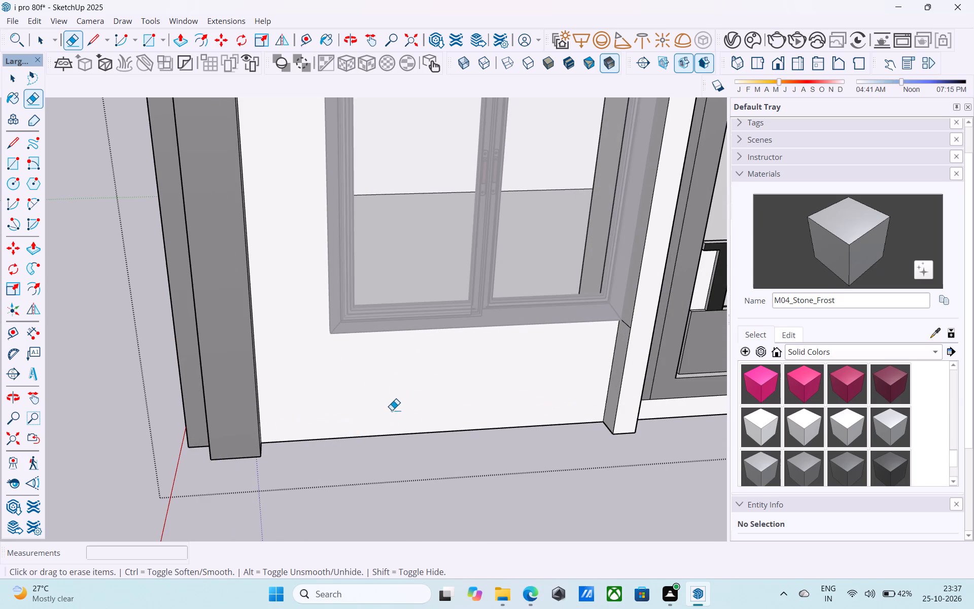
scroll(387, 420, down, 6)
middle_drag(386, 423, 386, 428)
key(space)
Erase the horizontal line on the front wall above the ground-floor window, beneath the floor band.
scroll(386, 429, up, 1)
scroll(370, 433, down, 10)
middle_drag(367, 438, 284, 427)
scroll(284, 427, down, 6)
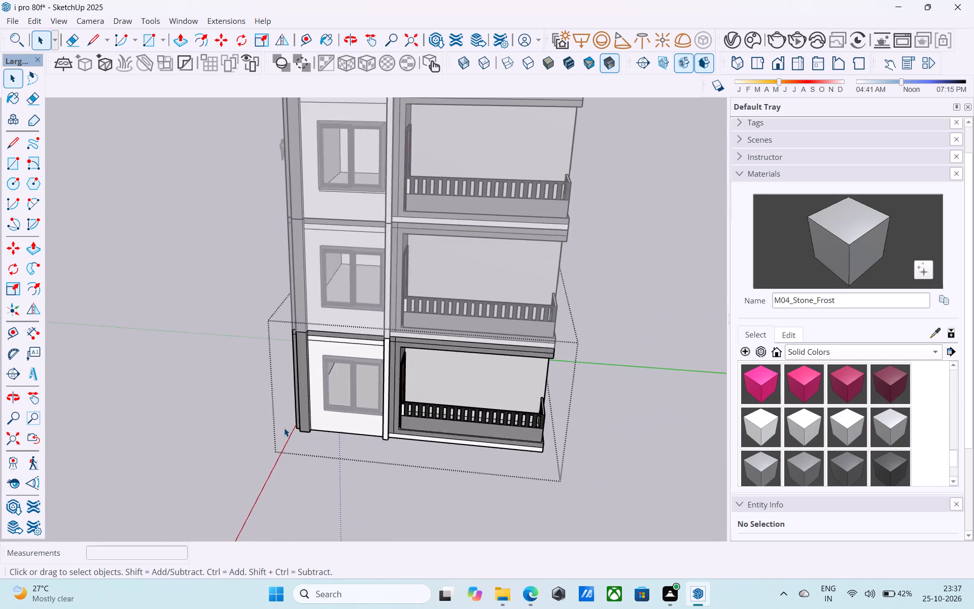
scroll(284, 428, down, 3)
middle_drag(289, 434, 321, 394)
scroll(323, 380, up, 19)
key(e)
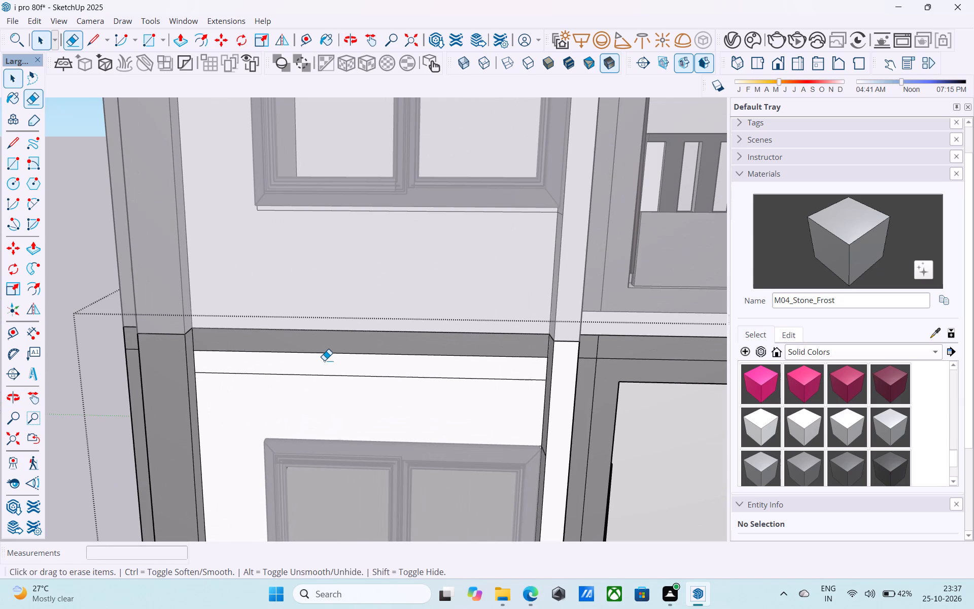
drag(325, 367, 329, 383)
key(space)
Save the model and close the ground-floor group.
scroll(331, 386, down, 6)
middle_drag(341, 384, 502, 351)
scroll(502, 351, up, 4)
key(ctrl+s)
key(space)
scroll(473, 364, down, 16)
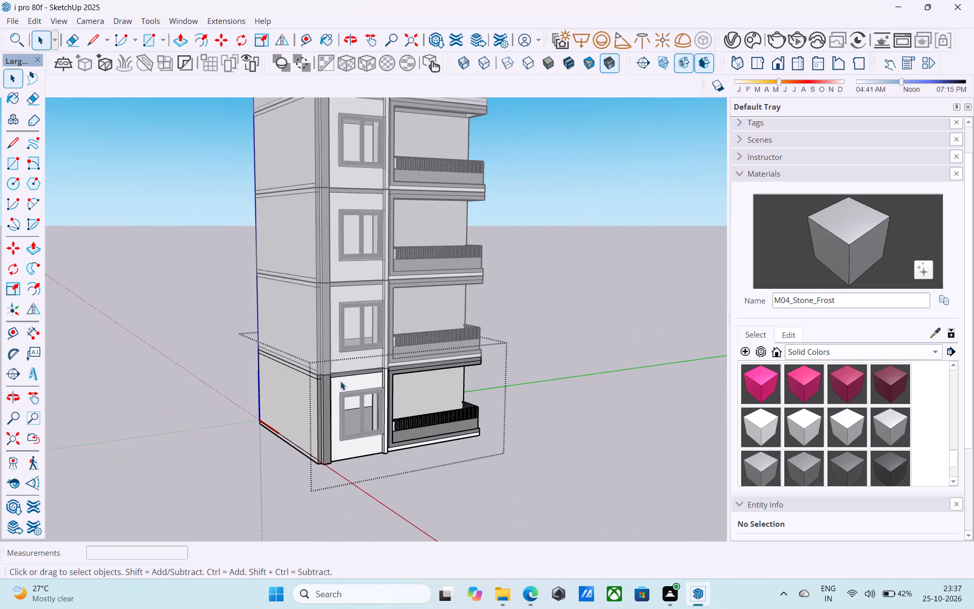
click(552, 359)
Erase the horizontal edges below and above the front window on the top floor's wall.
middle_drag(518, 374, 287, 425)
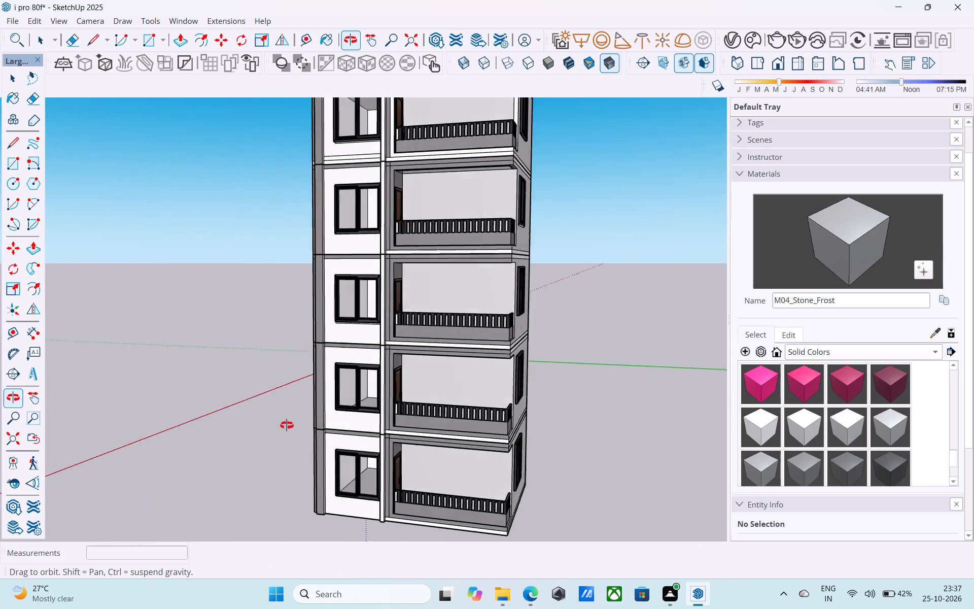
middle_drag(287, 425, 266, 429)
scroll(281, 418, down, 5)
middle_drag(281, 418, 302, 430)
scroll(302, 430, up, 7)
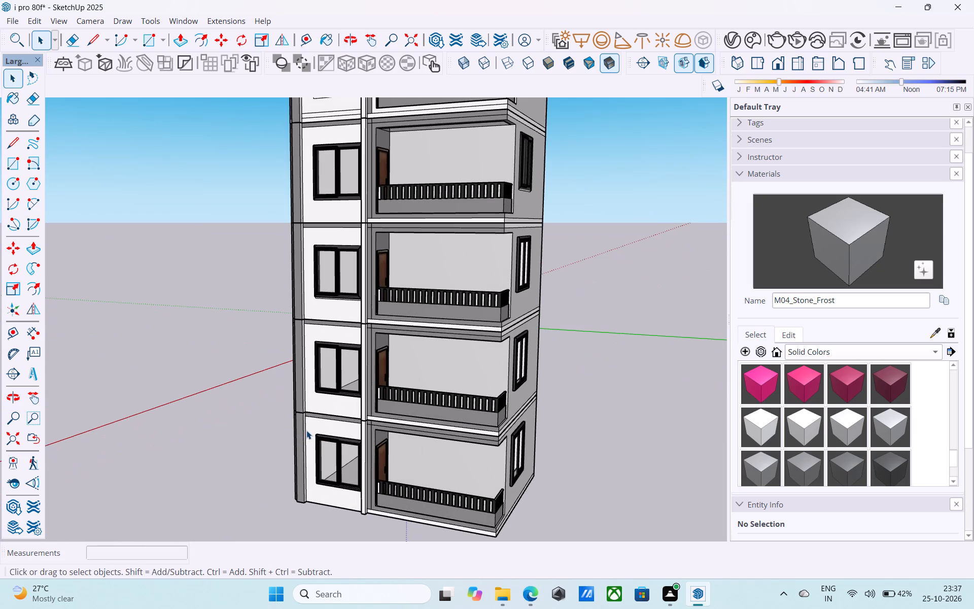
scroll(306, 430, down, 5)
middle_drag(306, 430, 318, 484)
scroll(338, 299, up, 3)
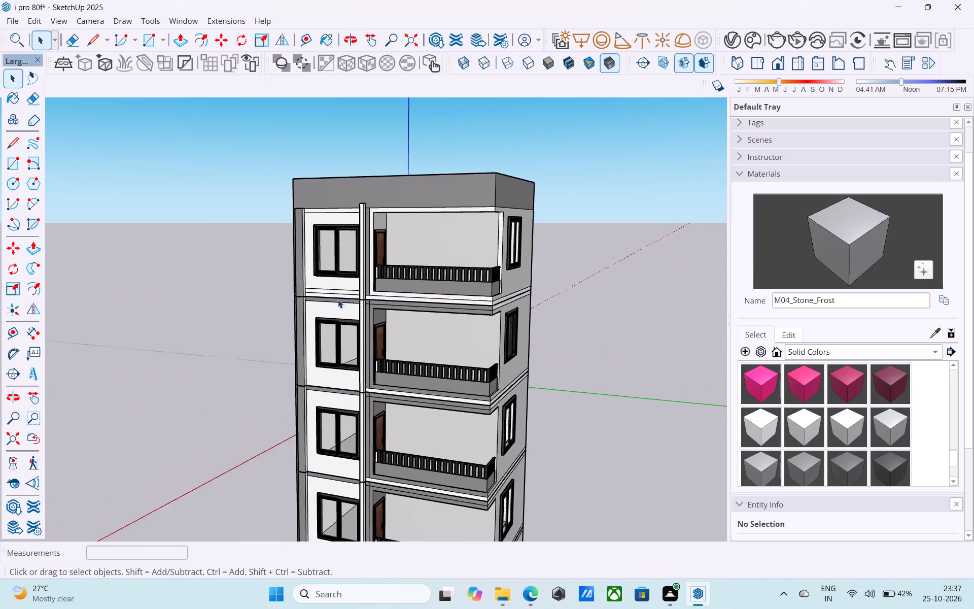
scroll(338, 299, up, 11)
key(e)
drag(337, 279, 339, 295)
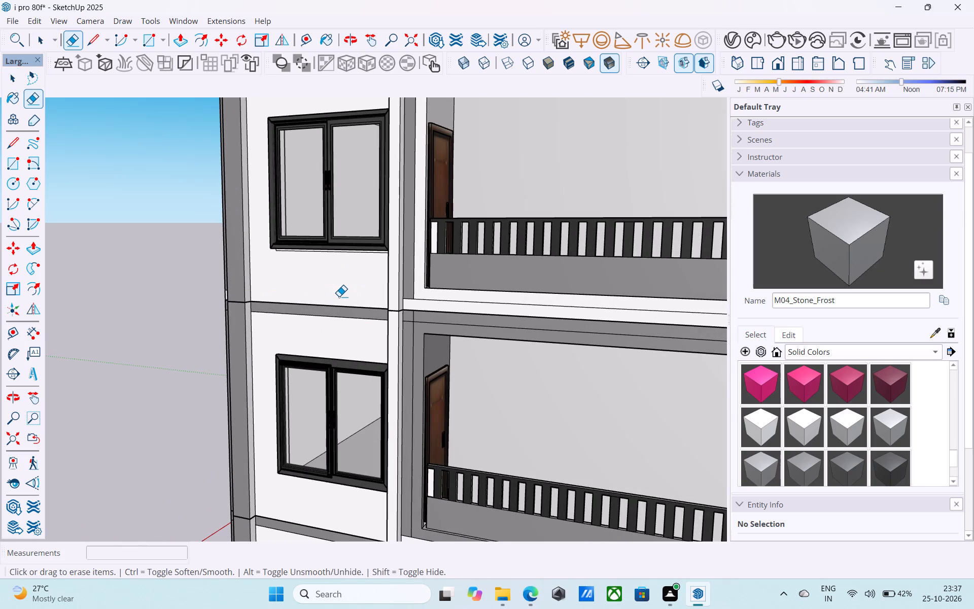
scroll(340, 296, down, 3)
click(342, 142)
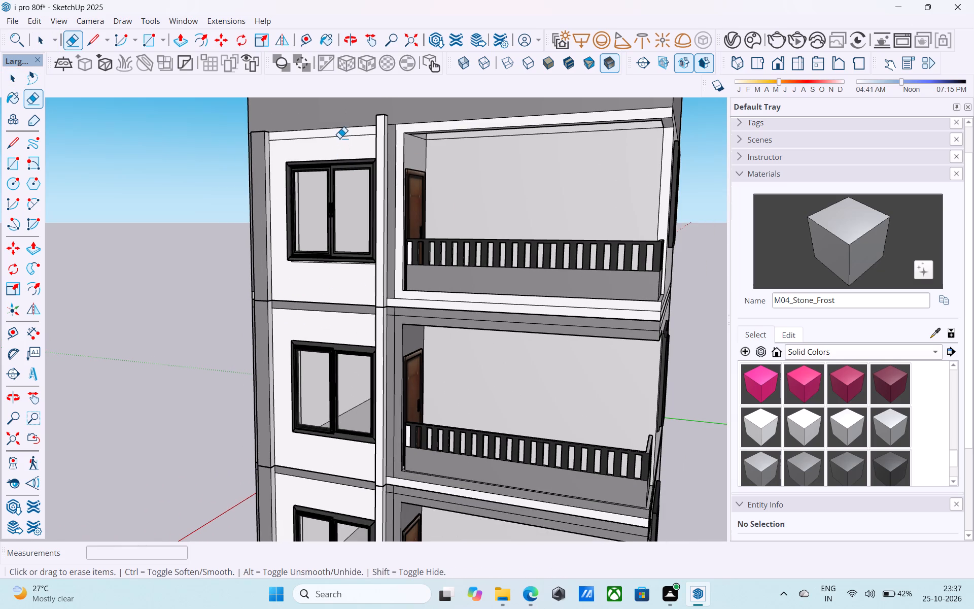
click(339, 138)
key(space)
Save the model.
key(ctrl+s)
scroll(379, 307, down, 5)
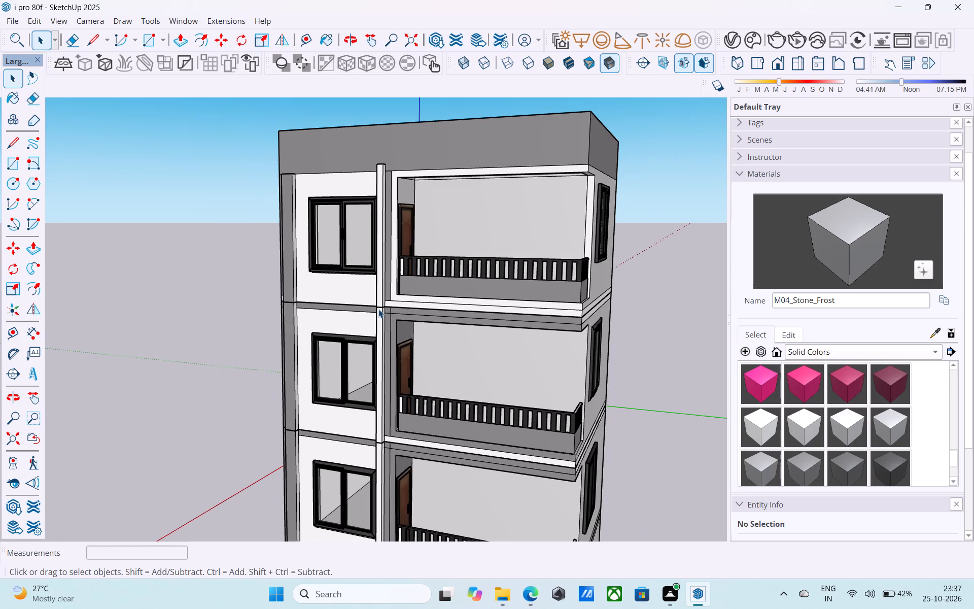
scroll(378, 309, down, 5)
middle_drag(377, 309, 370, 308)
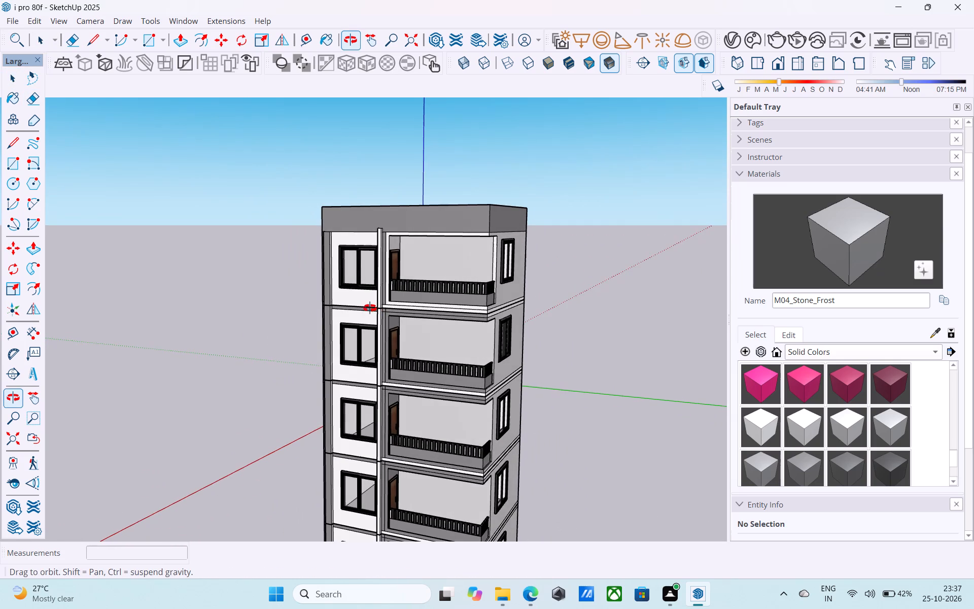
middle_drag(370, 308, 381, 309)
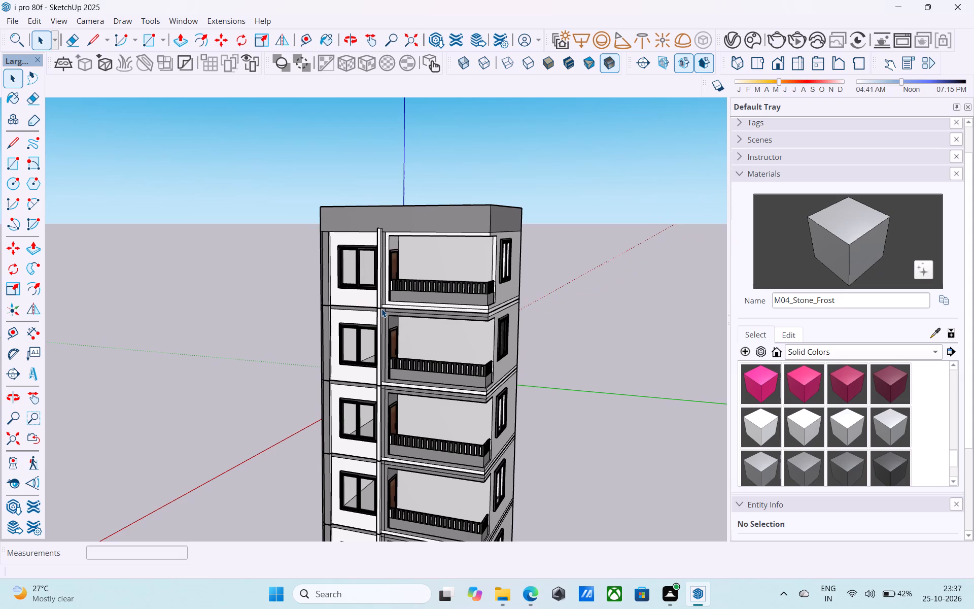
key(ctrl+s)
click(546, 319)
Examine the building's front, side and balcony facades from distant, low and corner viewpoints for remaining lines.
scroll(379, 289, down, 3)
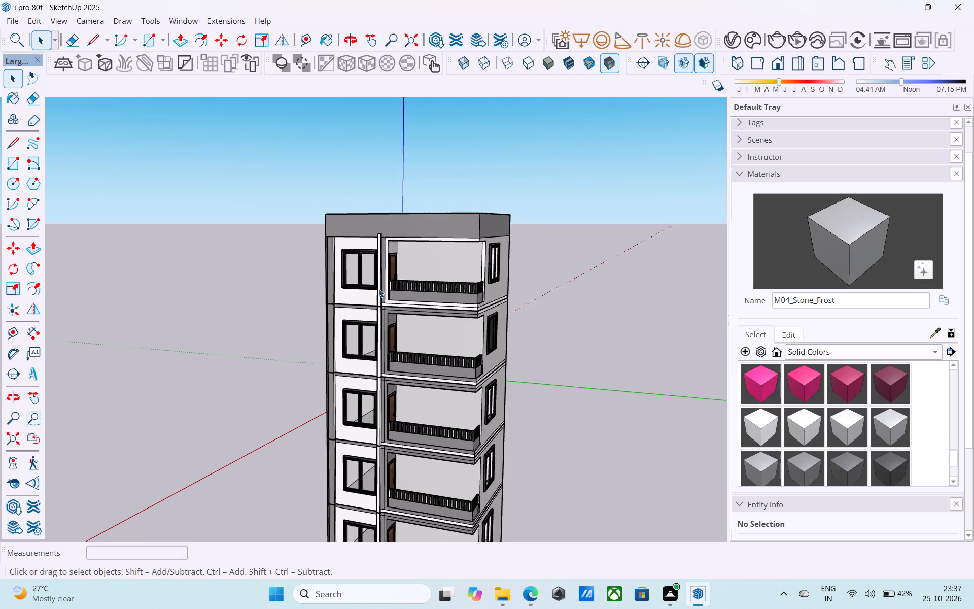
scroll(379, 289, down, 4)
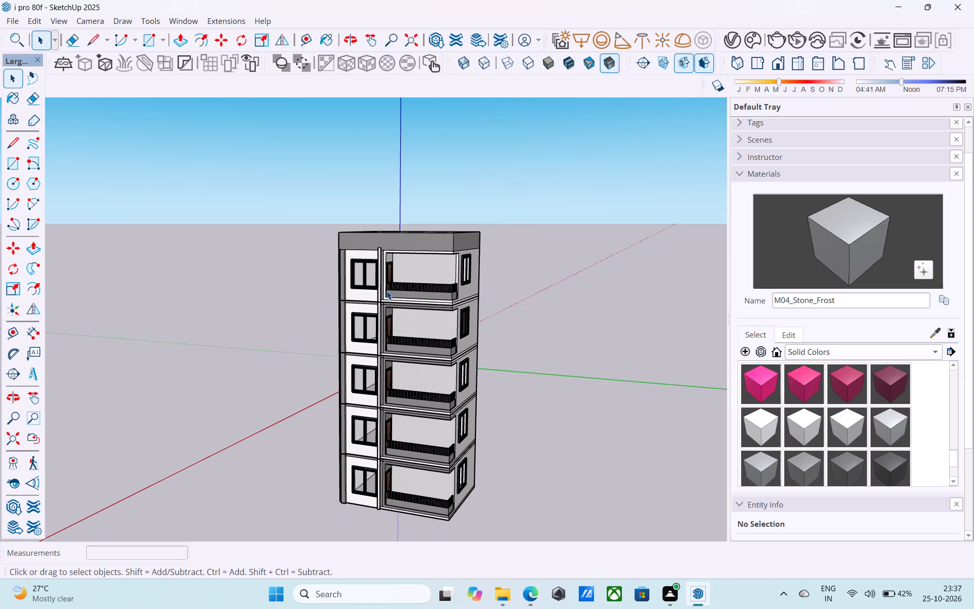
scroll(387, 291, down, 1)
middle_drag(389, 295, 386, 285)
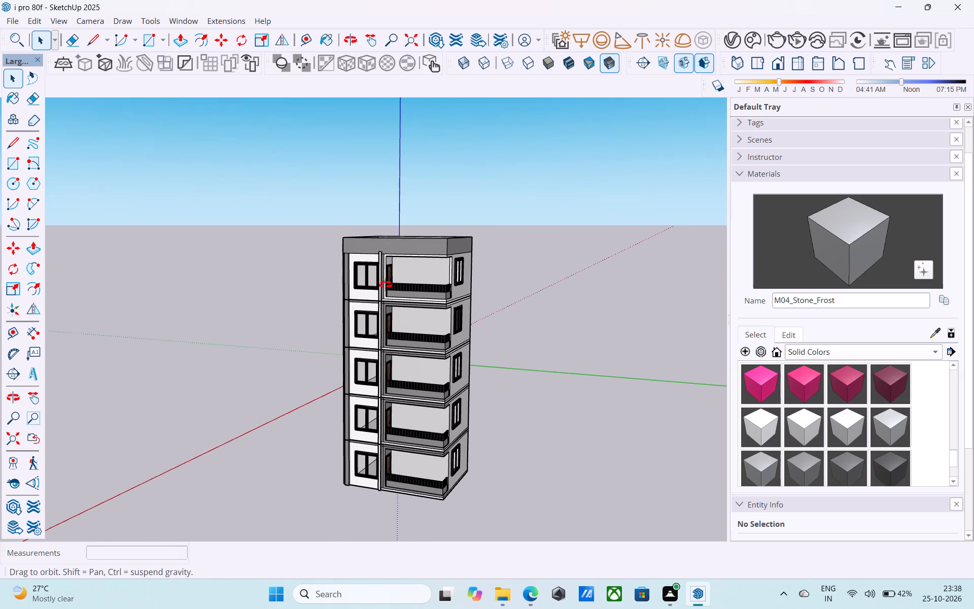
middle_drag(386, 285, 384, 257)
scroll(392, 312, up, 3)
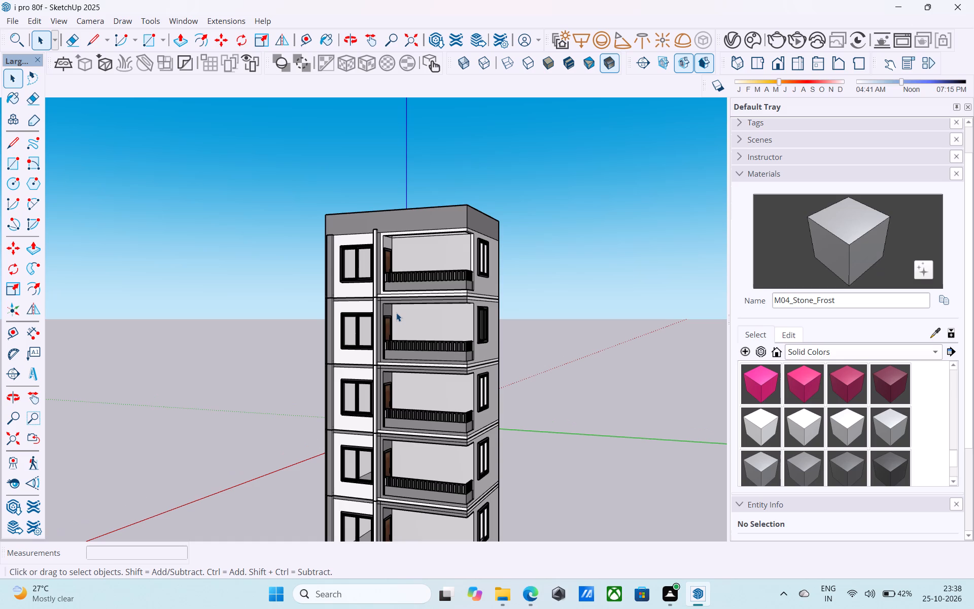
middle_drag(396, 313, 421, 313)
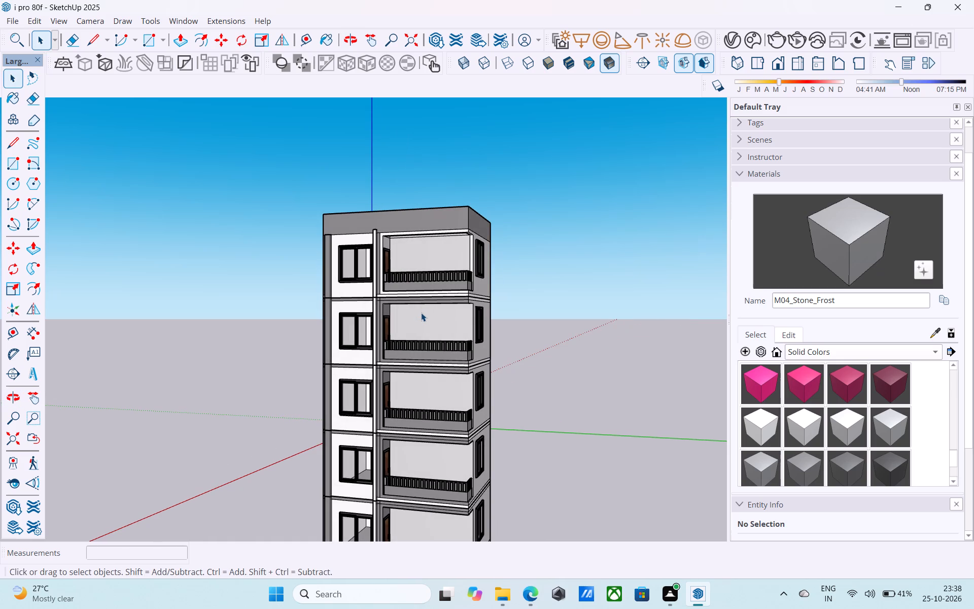
scroll(421, 313, down, 11)
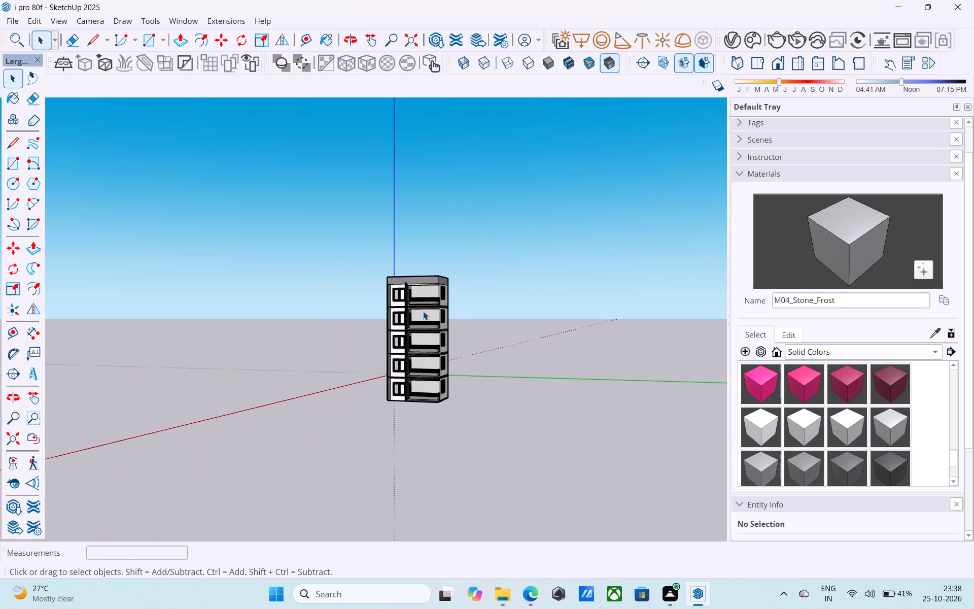
scroll(423, 311, down, 4)
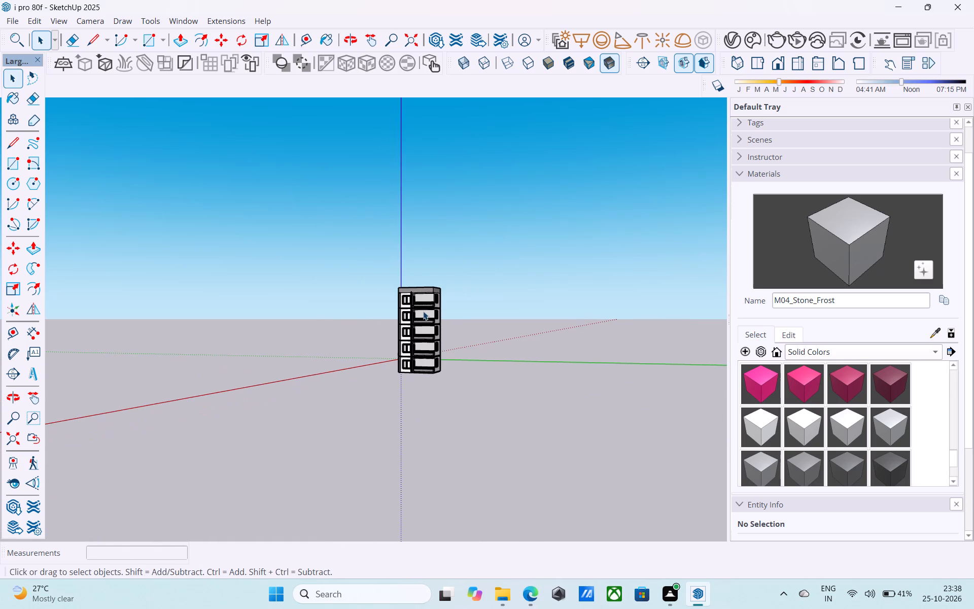
middle_drag(423, 311, 408, 279)
scroll(413, 323, up, 12)
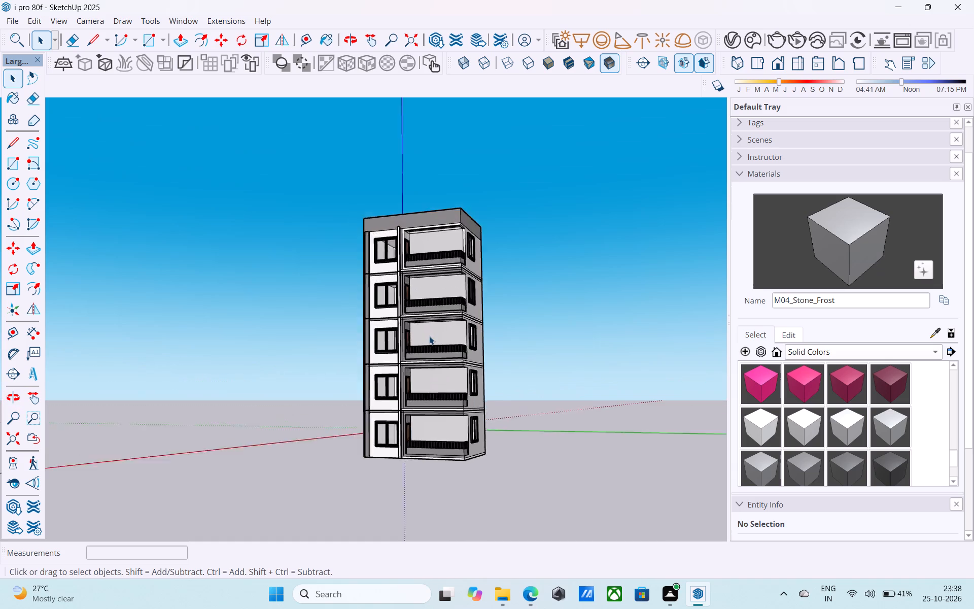
scroll(429, 336, up, 1)
middle_drag(438, 342, 432, 343)
middle_drag(412, 348, 606, 396)
middle_drag(395, 385, 406, 382)
middle_drag(431, 376, 561, 368)
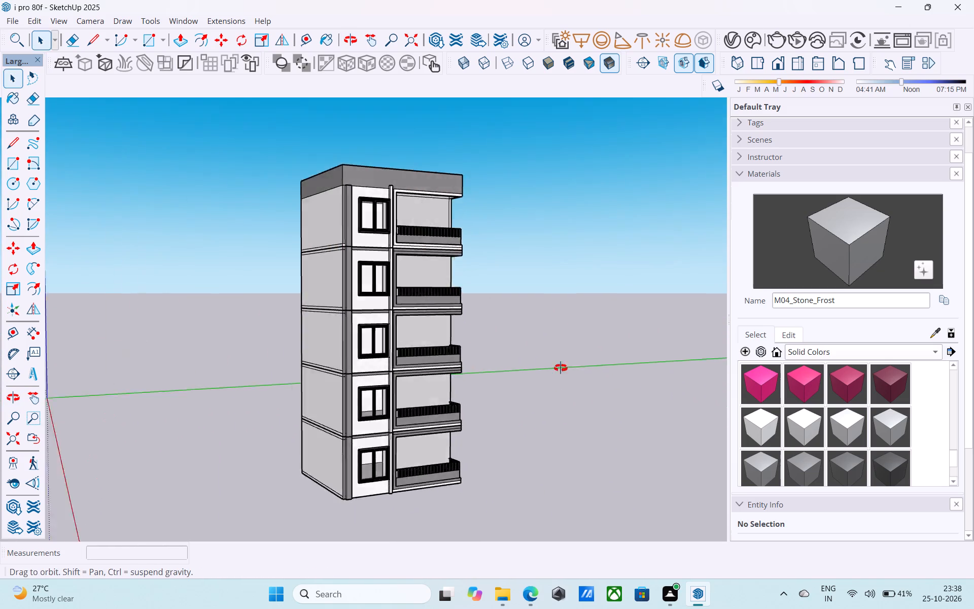
middle_drag(561, 368, 183, 379)
middle_drag(410, 304, 247, 331)
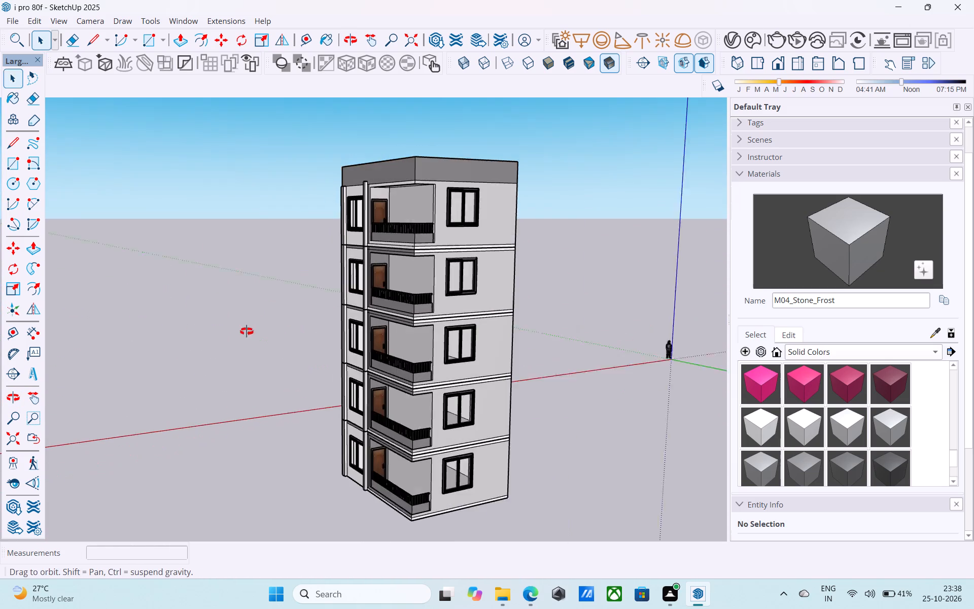
middle_drag(247, 331, 239, 333)
scroll(306, 320, up, 1)
shift+middle_drag(306, 320, 403, 360)
scroll(403, 360, up, 1)
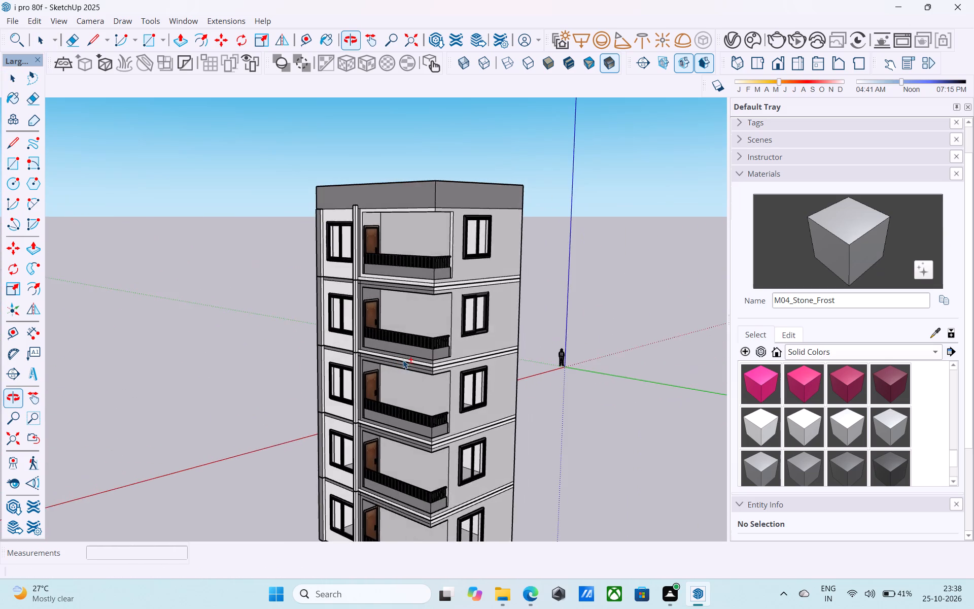
shift+middle_drag(403, 360, 413, 283)
shift+middle_drag(440, 388, 435, 320)
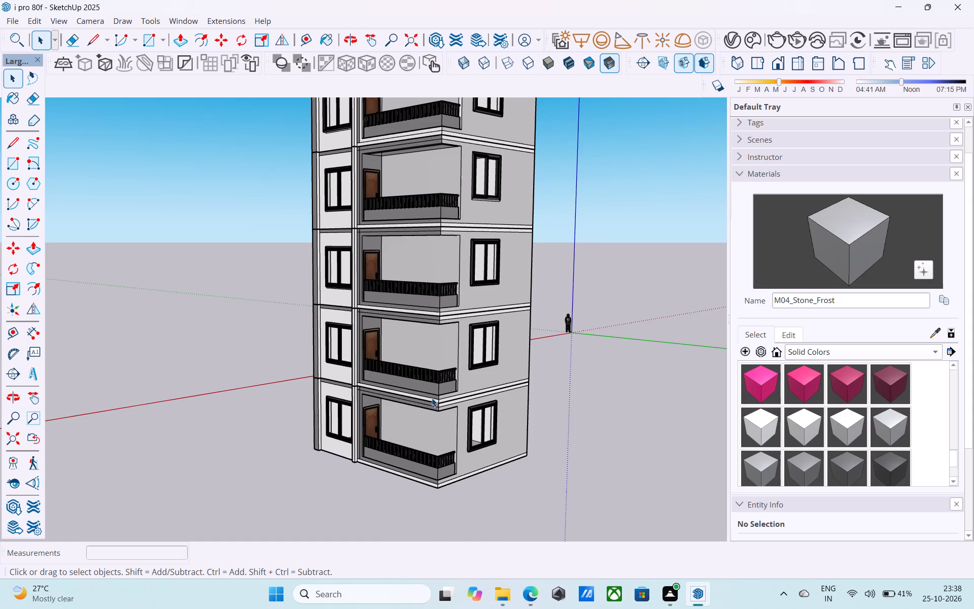
Open the ground-floor group and erase the horizontal line around the balcony corner beneath the first-floor slab.
scroll(440, 391, up, 8)
scroll(431, 417, up, 14)
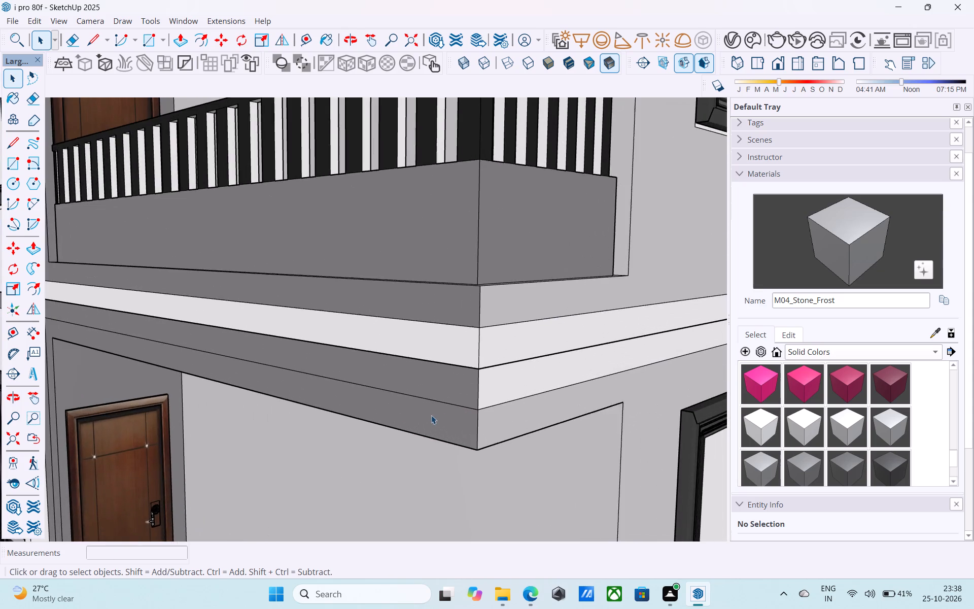
shift+middle_drag(431, 415, 430, 409)
shift+middle_drag(426, 393, 336, 299)
double_click(445, 327)
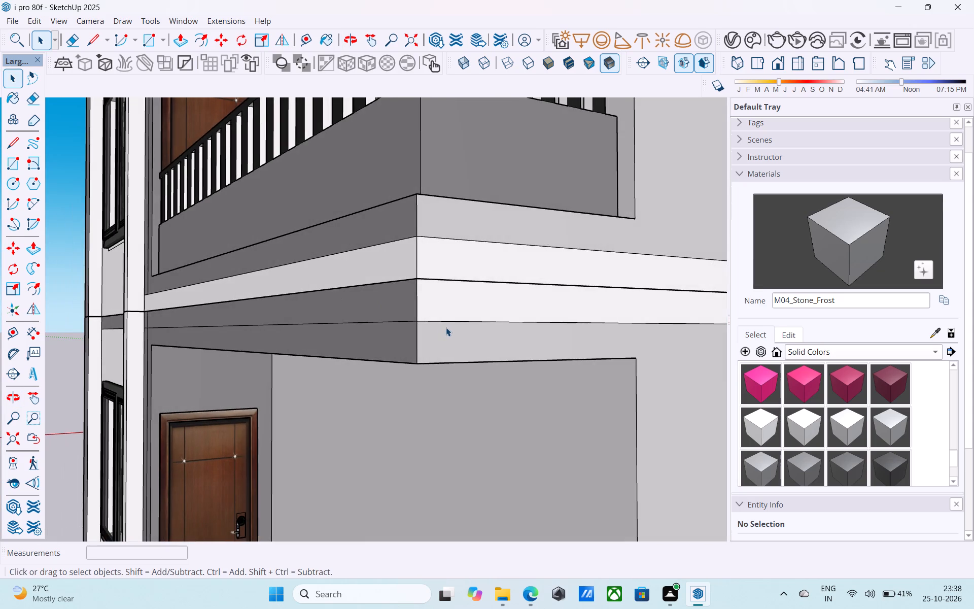
scroll(446, 327, up, 4)
key(e)
drag(446, 327, 446, 311)
drag(394, 327, 387, 313)
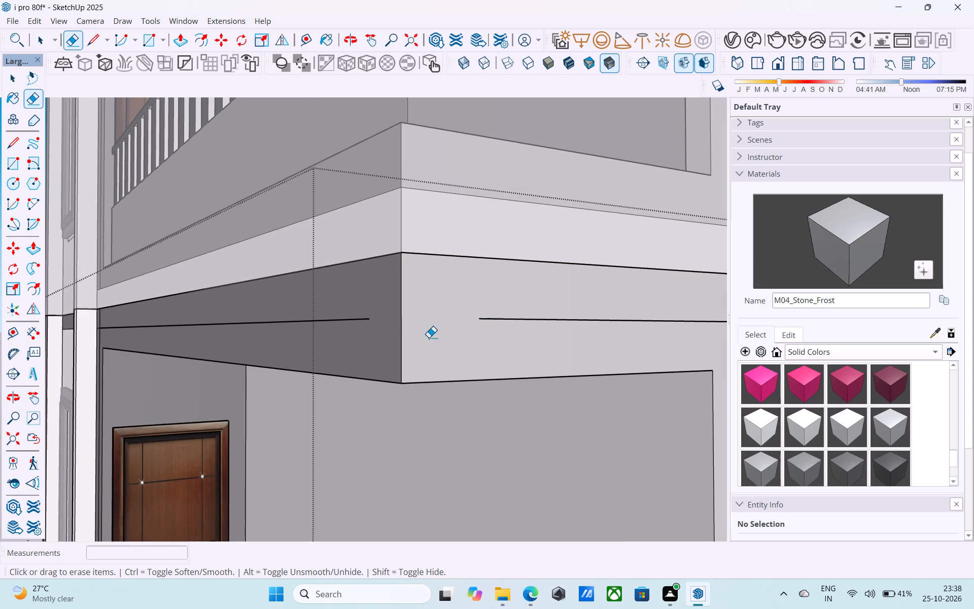
drag(492, 333, 498, 308)
drag(361, 328, 365, 313)
key(space)
Erase the remaining short line at the far upper corner of the ground-floor side wall and close the group.
scroll(372, 317, down, 14)
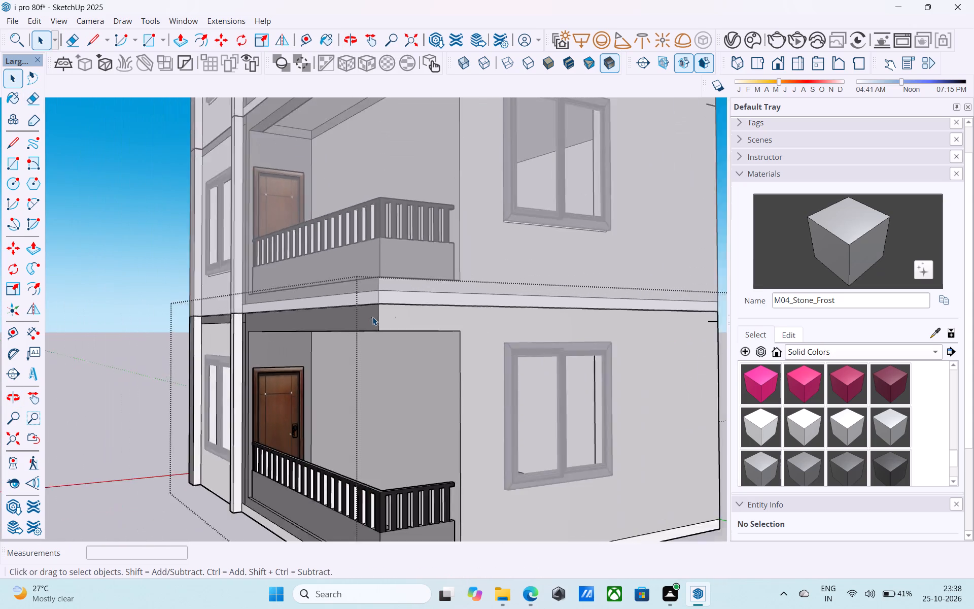
scroll(372, 317, down, 12)
key(e)
scroll(539, 322, up, 6)
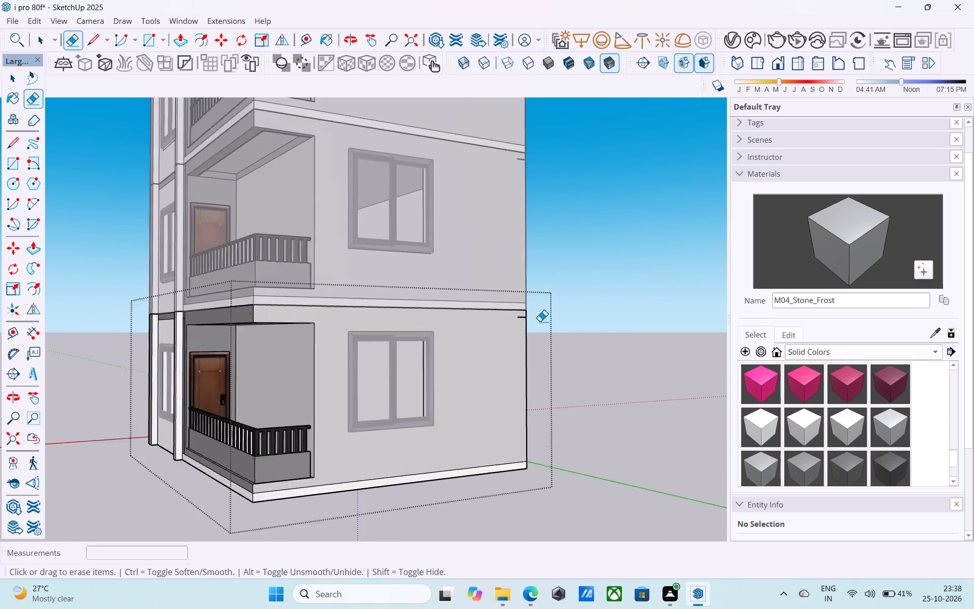
scroll(540, 321, up, 5)
drag(514, 318, 516, 324)
drag(521, 315, 517, 327)
key(space)
scroll(514, 334, down, 11)
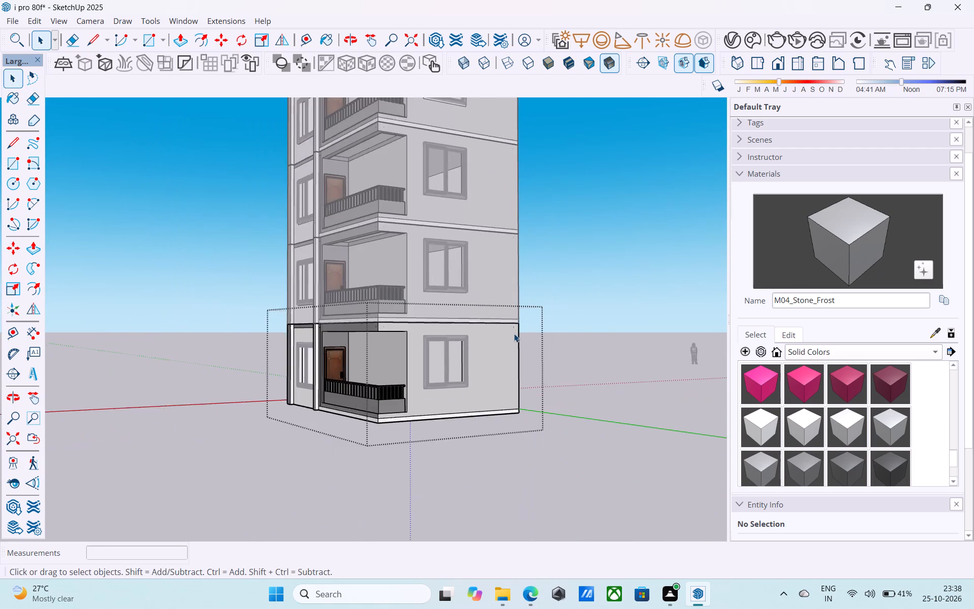
scroll(514, 334, down, 4)
middle_drag(514, 337, 554, 349)
click(559, 349)
Save the model.
middle_drag(462, 349, 493, 356)
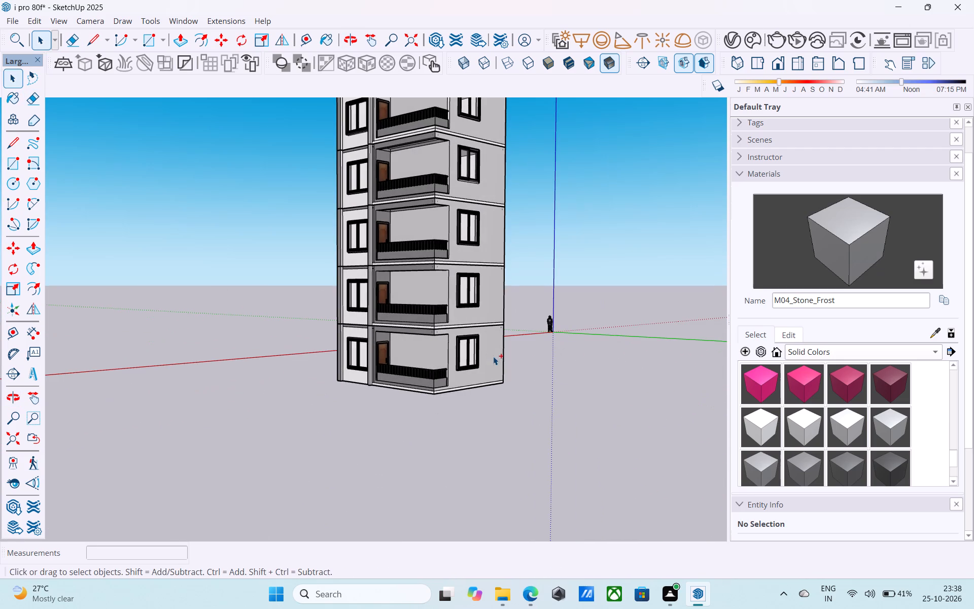
key(ctrl+s)
Examine the full building and its lower balcony corner from distant and closer viewpoints.
scroll(486, 352, down, 5)
shift+middle_drag(486, 352, 487, 385)
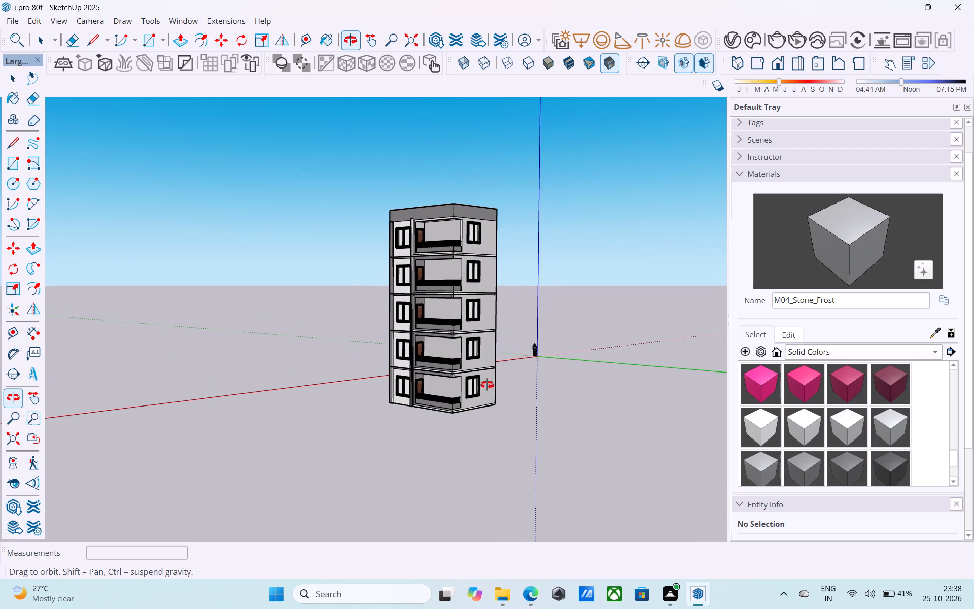
shift+middle_drag(487, 385, 535, 364)
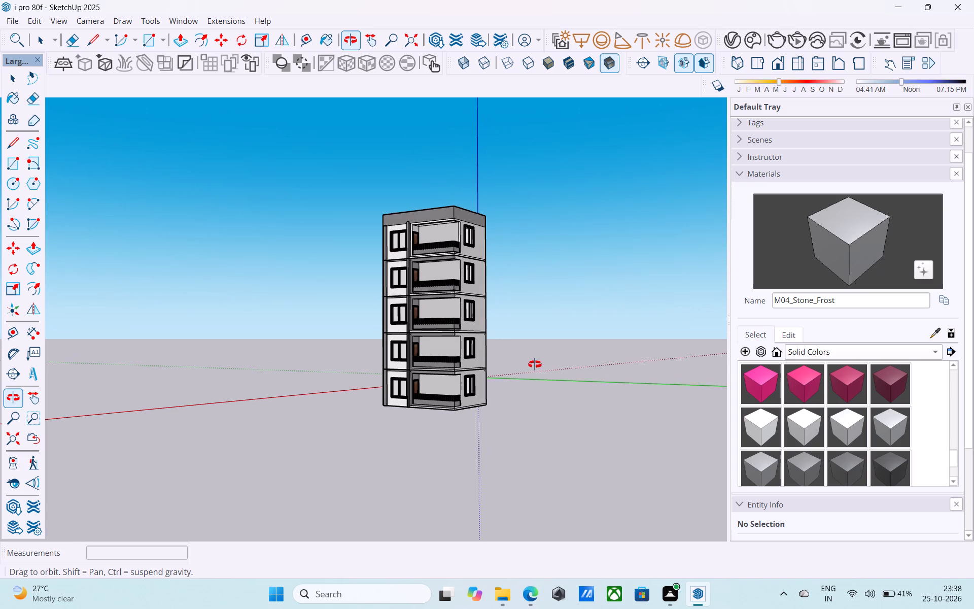
shift+middle_drag(535, 364, 562, 410)
scroll(491, 395, up, 8)
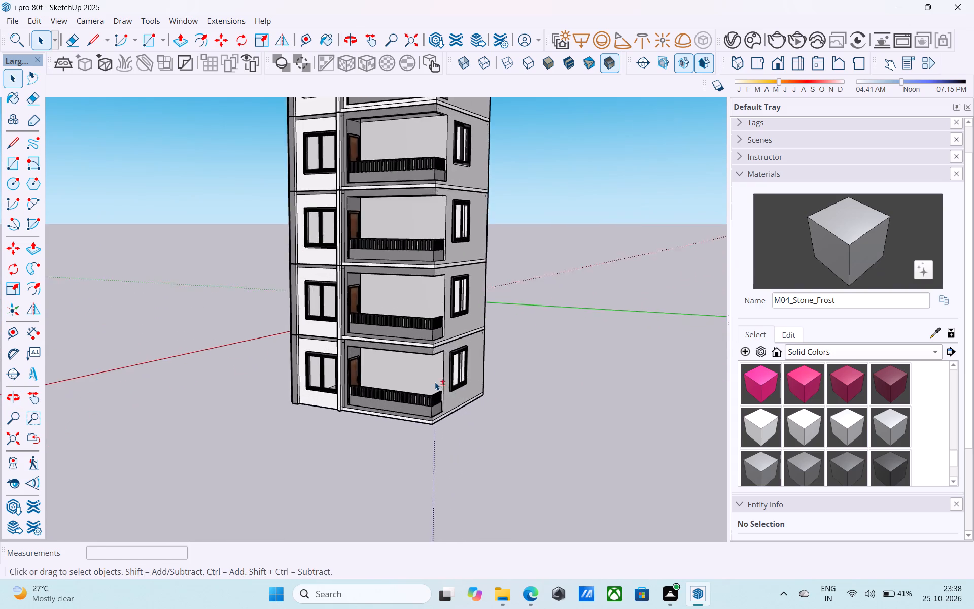
shift+middle_drag(433, 382, 366, 399)
scroll(388, 412, up, 5)
Save the model.
key(ctrl+s)
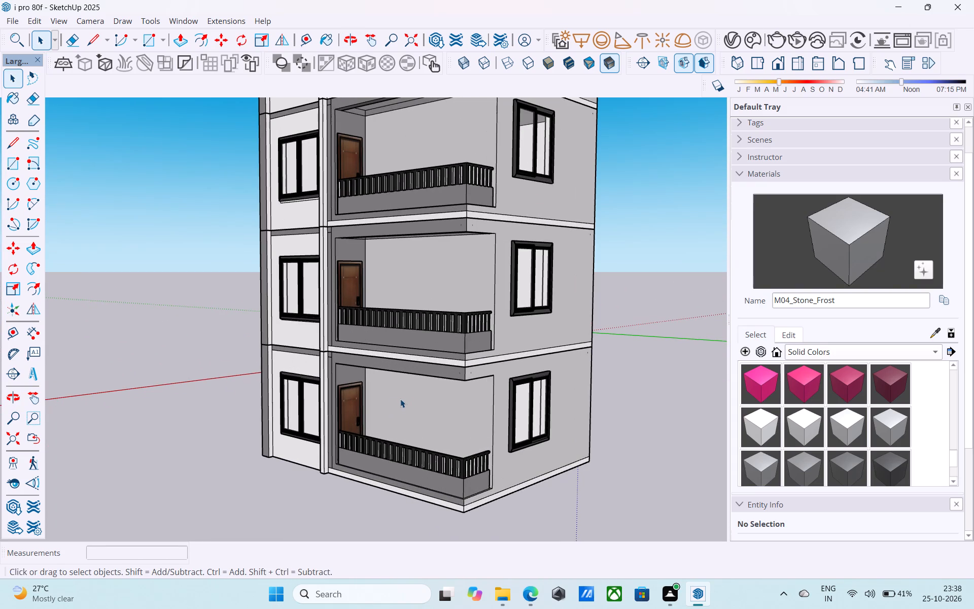
key(space)
Examine all five storeys, the parapet and the balcony corner from distant and low viewpoints.
middle_drag(397, 394, 482, 414)
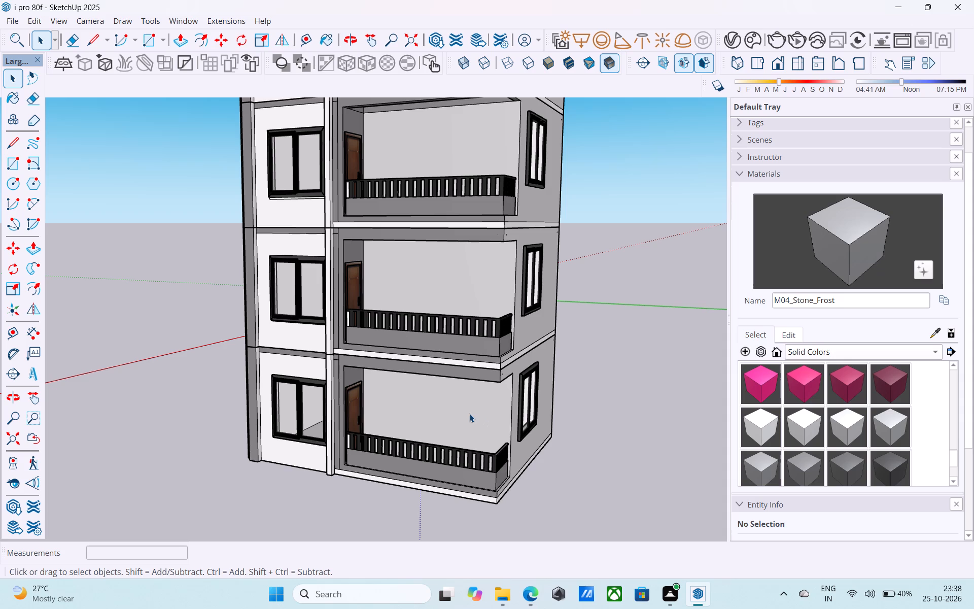
scroll(471, 415, down, 5)
middle_drag(470, 418, 487, 401)
middle_click(489, 401)
scroll(486, 393, down, 4)
middle_drag(481, 390, 475, 437)
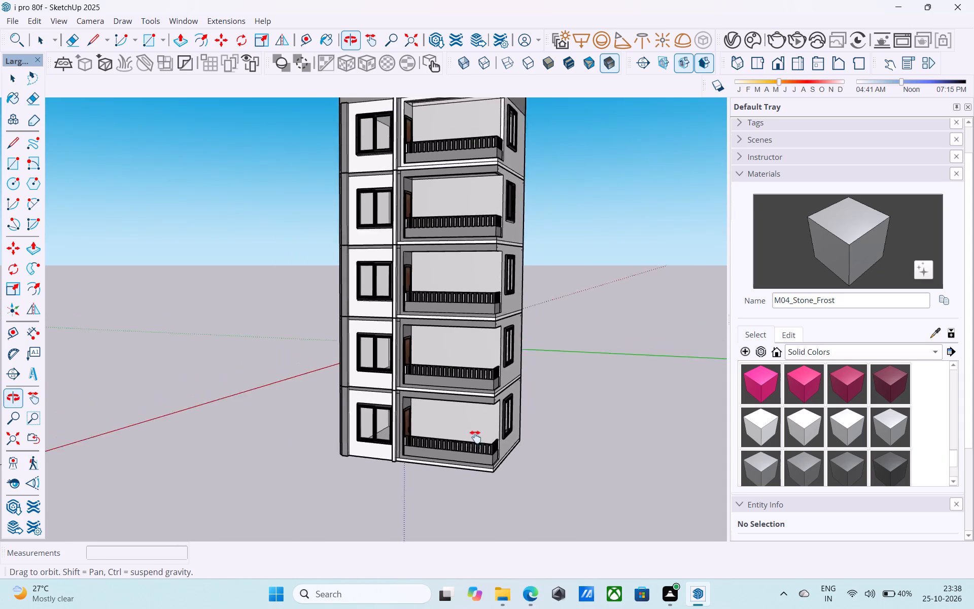
middle_drag(475, 437, 459, 502)
middle_drag(459, 502, 384, 423)
scroll(384, 421, down, 3)
shift+middle_drag(378, 429, 364, 458)
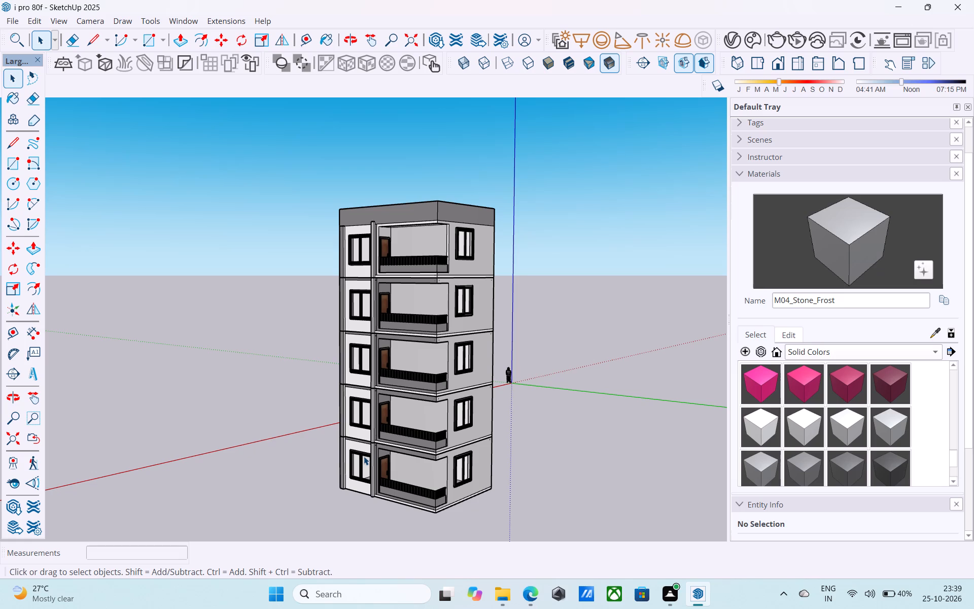
scroll(369, 463, down, 1)
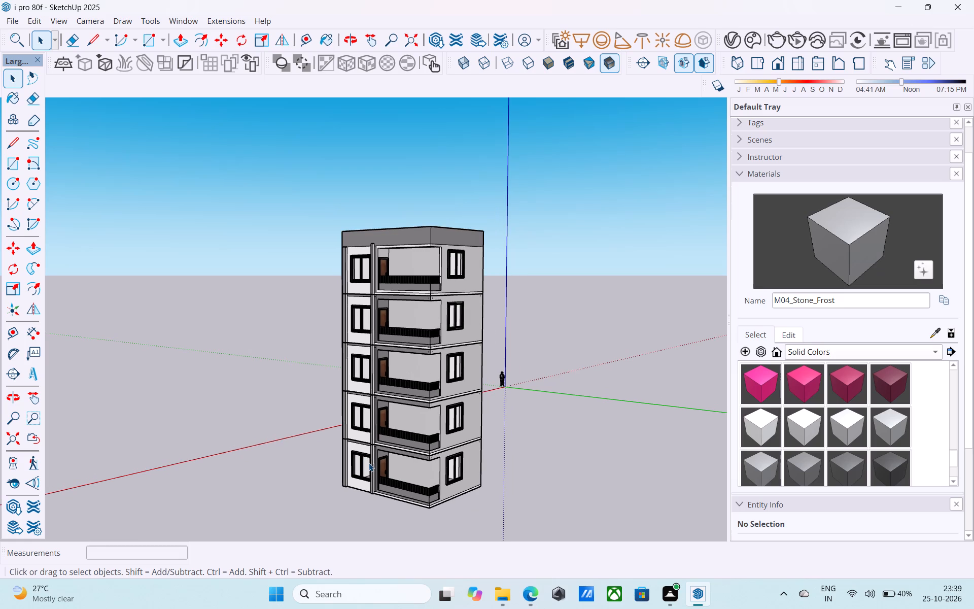
scroll(369, 463, down, 1)
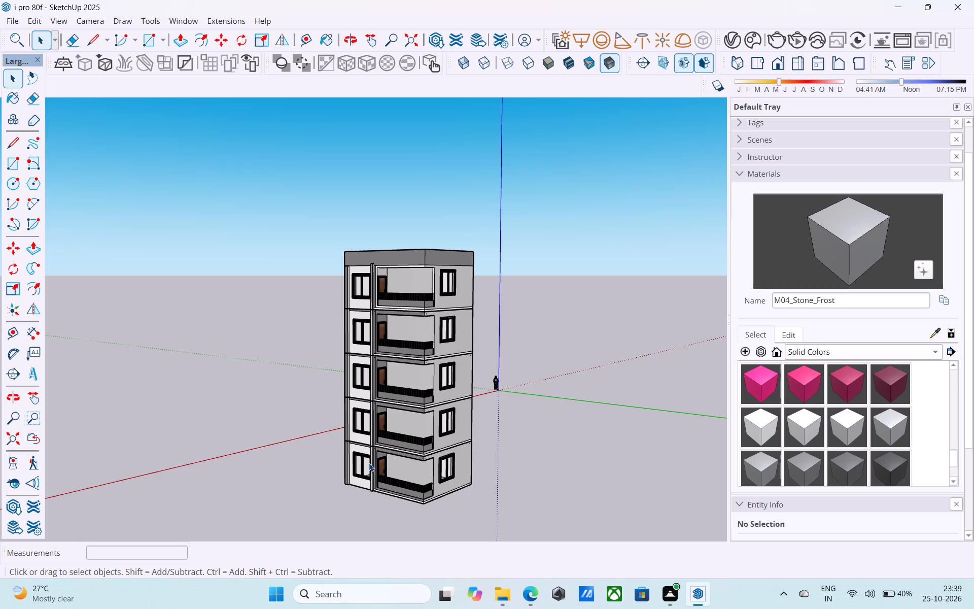
scroll(369, 463, down, 1)
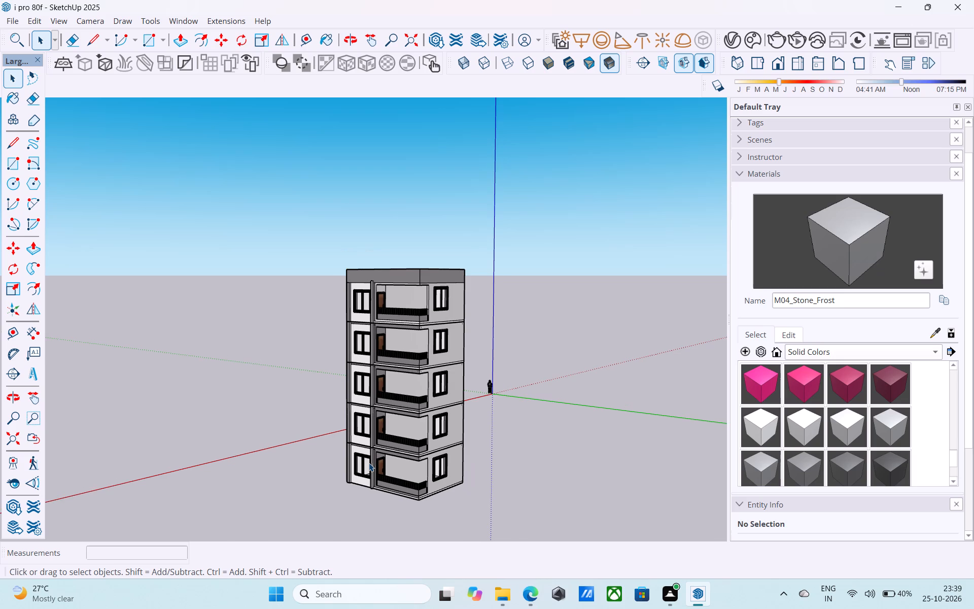
scroll(369, 463, down, 1)
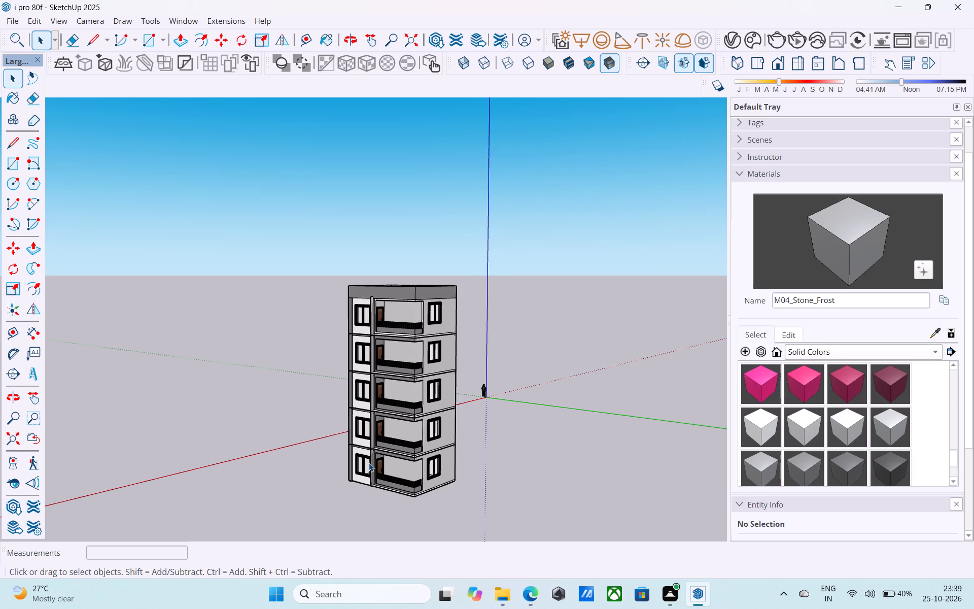
middle_click(376, 461)
middle_drag(376, 461, 294, 477)
scroll(292, 471, up, 1)
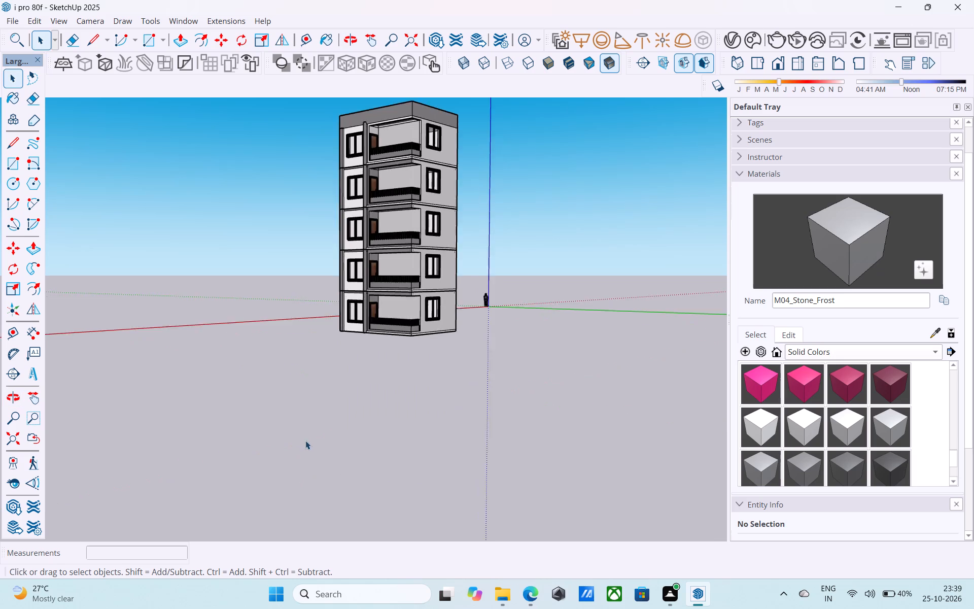
scroll(308, 437, down, 5)
middle_drag(308, 437, 315, 428)
scroll(390, 249, up, 9)
middle_click(334, 325)
middle_drag(334, 327, 337, 329)
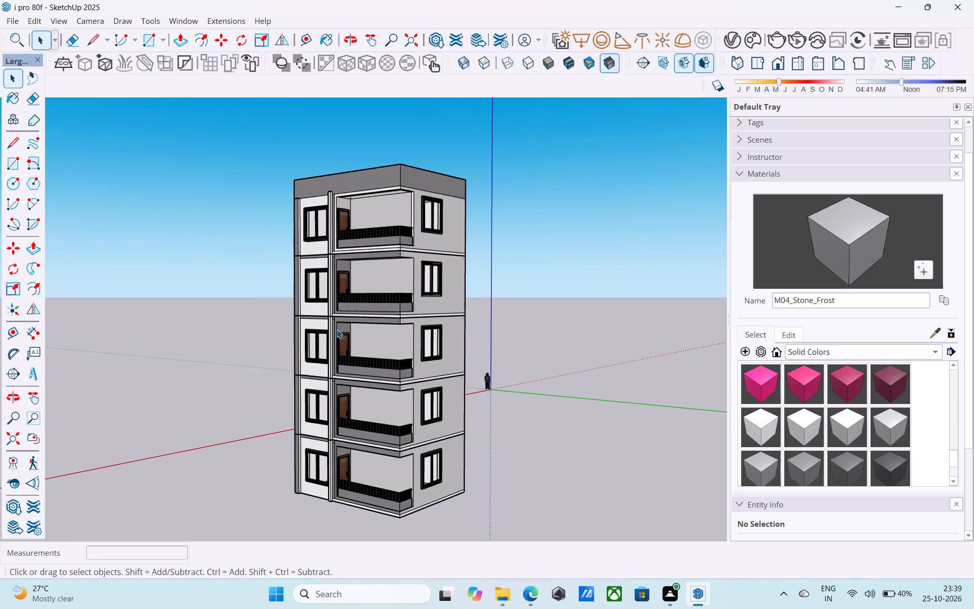
middle_drag(337, 329, 368, 329)
scroll(461, 320, down, 3)
scroll(369, 327, up, 4)
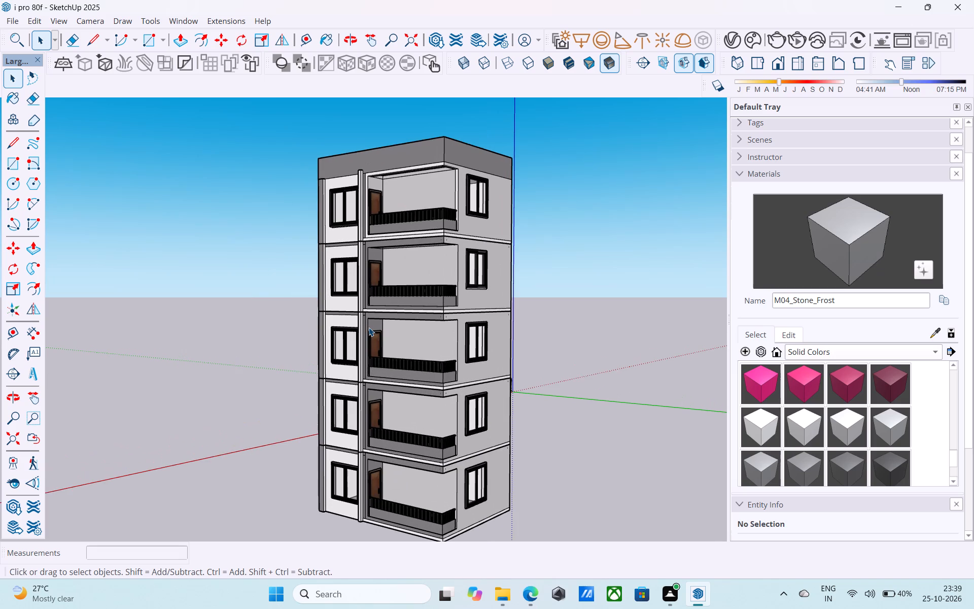
scroll(369, 327, down, 1)
scroll(382, 349, up, 1)
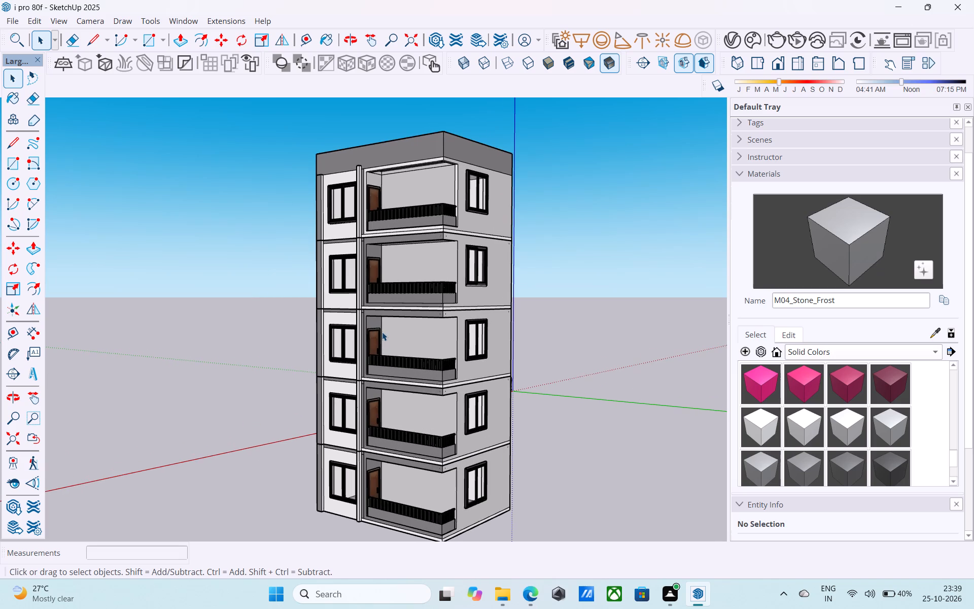
Examine the middle-floor balconies up close, and the balcony and side facades again from a low viewpoint.
scroll(382, 332, up, 4)
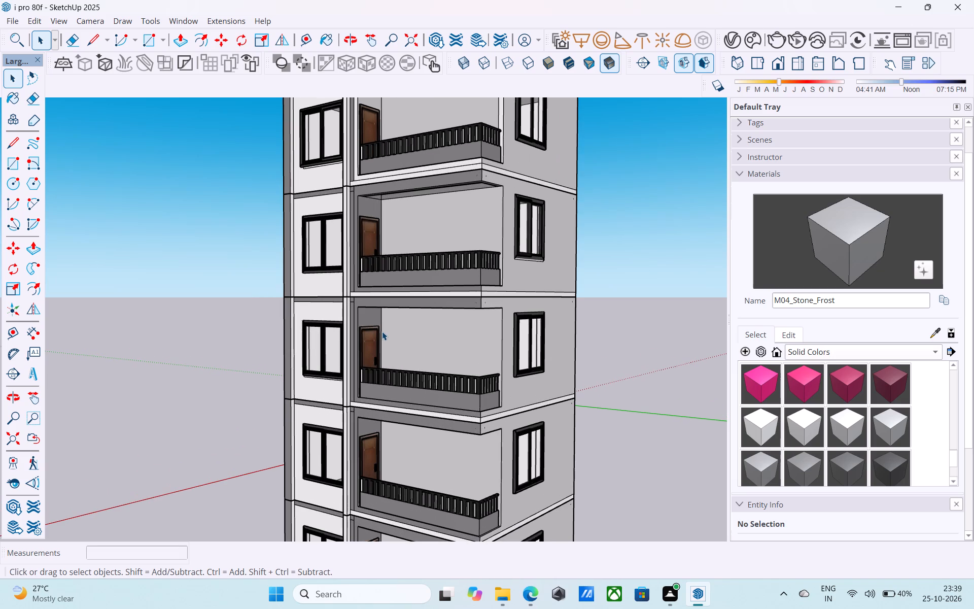
scroll(475, 331, down, 2)
middle_drag(474, 331, 441, 310)
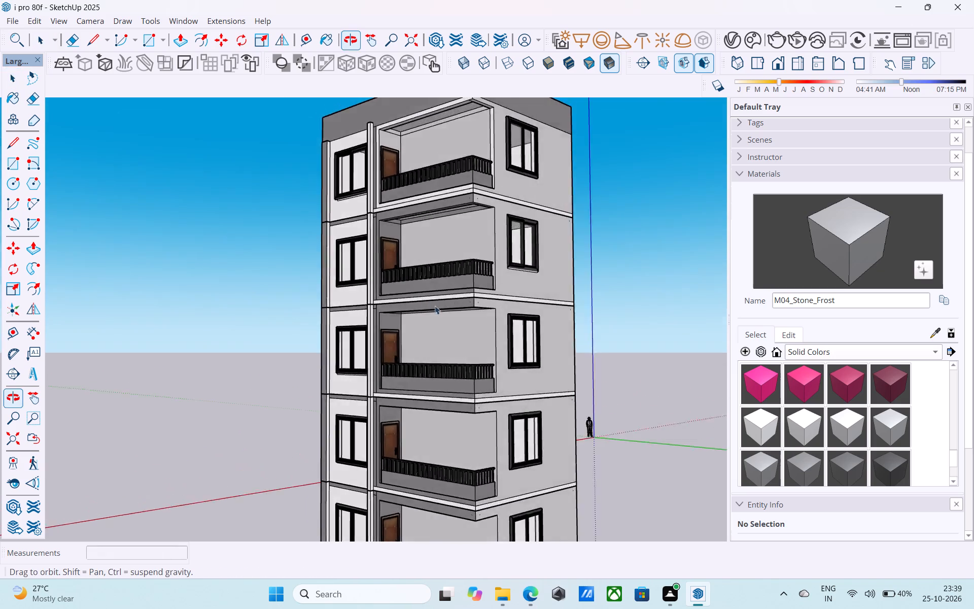
scroll(419, 293, down, 5)
middle_drag(430, 358, 454, 330)
middle_click(455, 329)
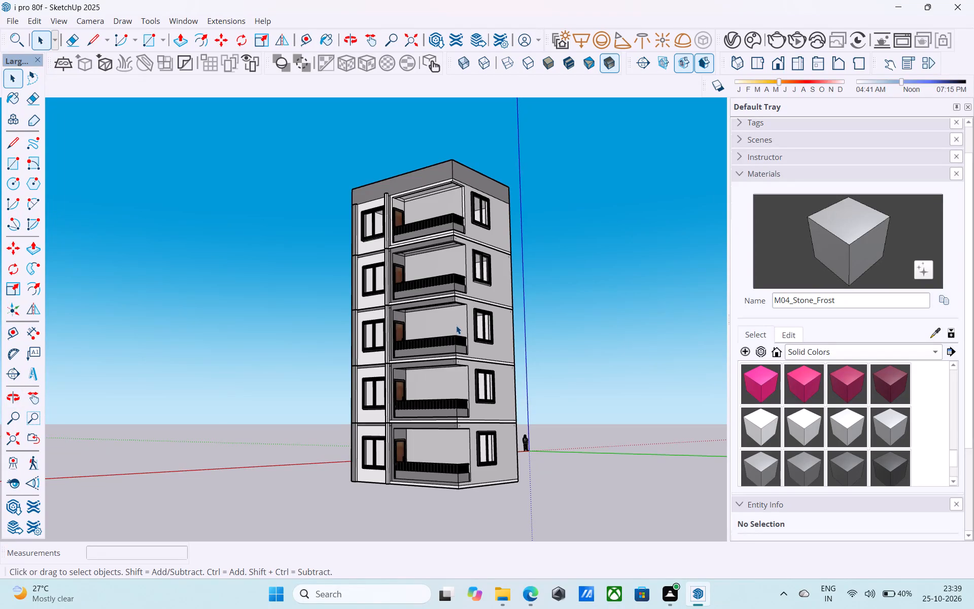
scroll(456, 325, up, 10)
middle_drag(427, 370, 419, 383)
scroll(419, 403, up, 1)
scroll(423, 282, down, 13)
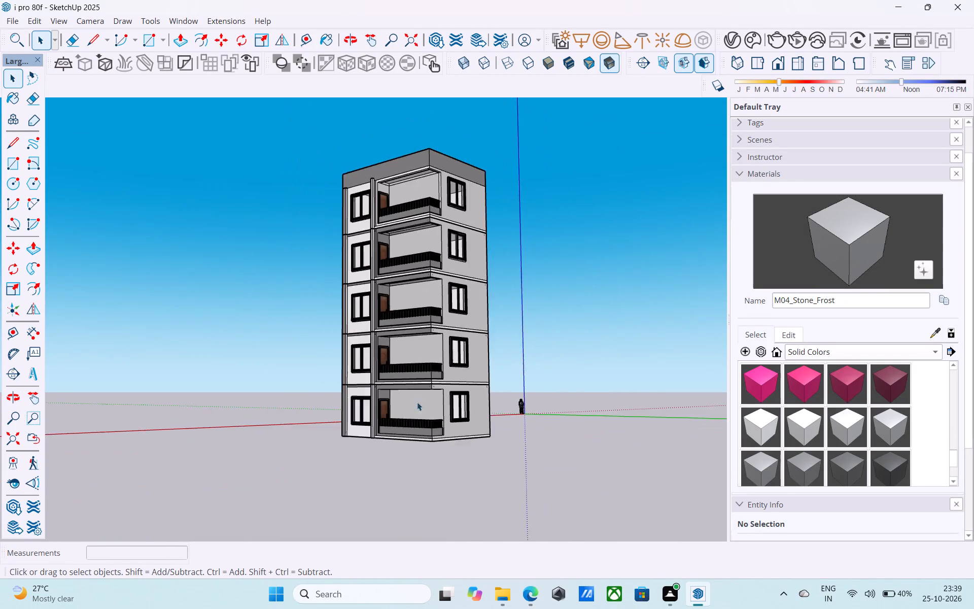
Open the ground-floor group and paint the narrow ledge at the foot of the balcony parapet with M04_Stone_Frost.
scroll(426, 435, up, 19)
double_click(418, 423)
scroll(415, 421, up, 5)
middle_drag(415, 420, 391, 461)
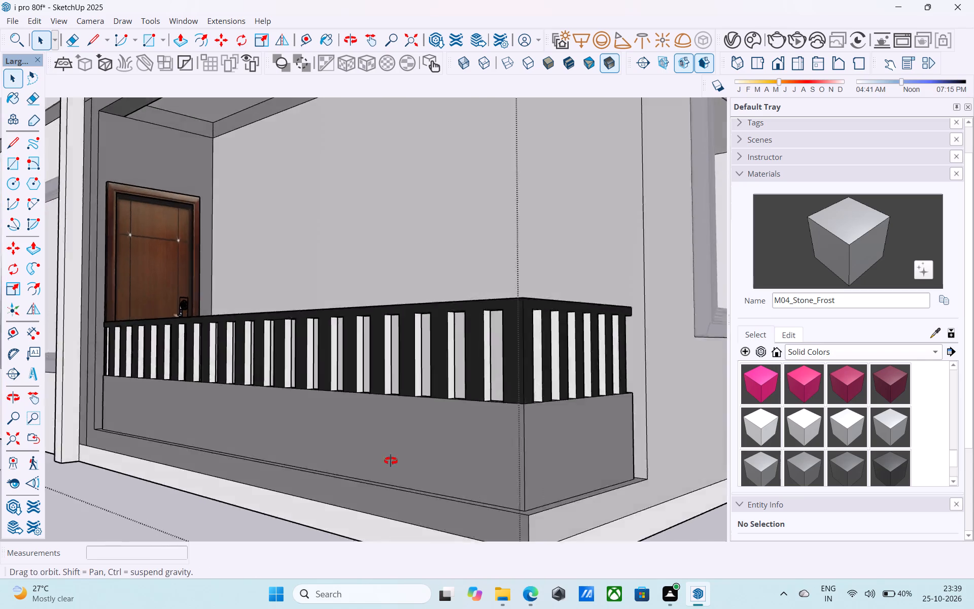
middle_drag(391, 461, 314, 483)
scroll(316, 484, up, 9)
click(316, 482)
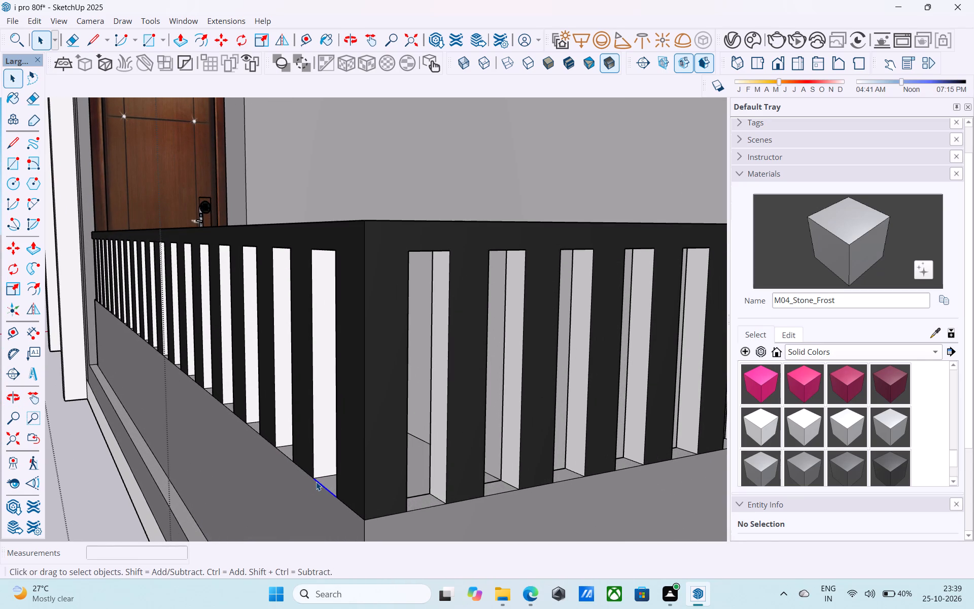
scroll(315, 481, down, 12)
middle_click(307, 484)
middle_drag(314, 480, 334, 466)
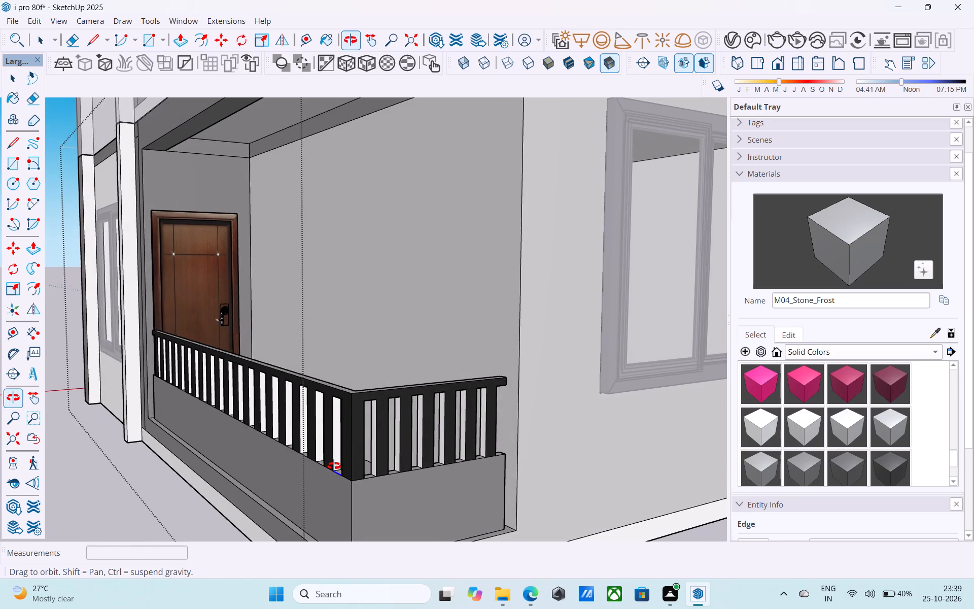
middle_drag(334, 466, 340, 455)
scroll(341, 455, down, 5)
middle_drag(341, 455, 323, 506)
scroll(292, 369, down, 7)
scroll(298, 446, up, 12)
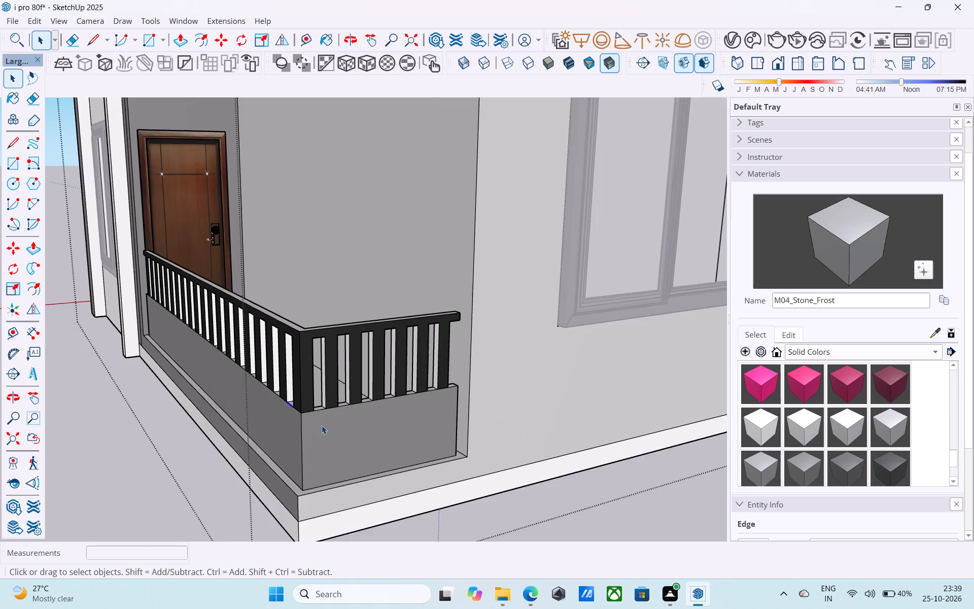
scroll(322, 425, up, 7)
middle_drag(322, 425, 332, 455)
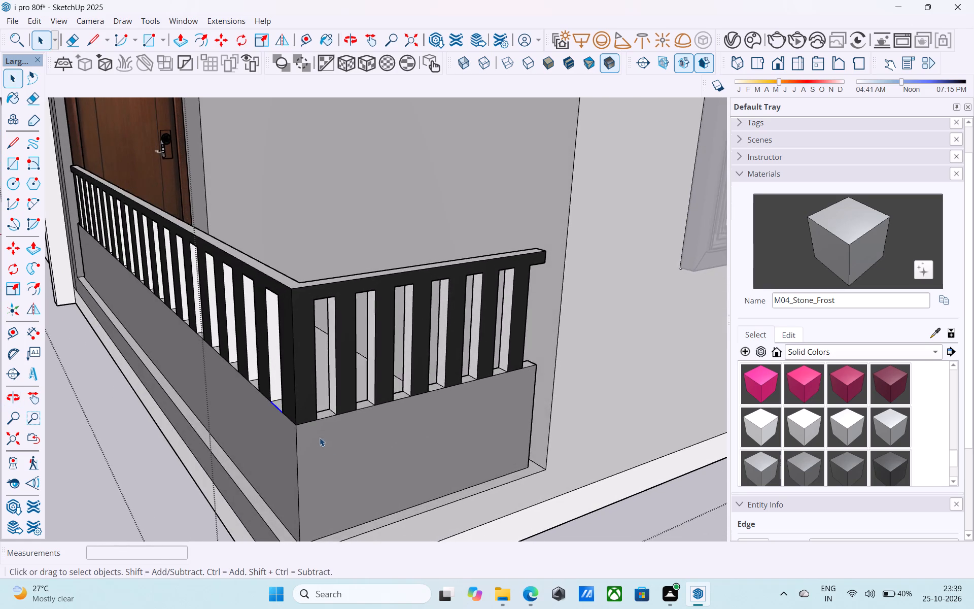
scroll(320, 437, down, 5)
click(826, 250)
scroll(243, 534, up, 12)
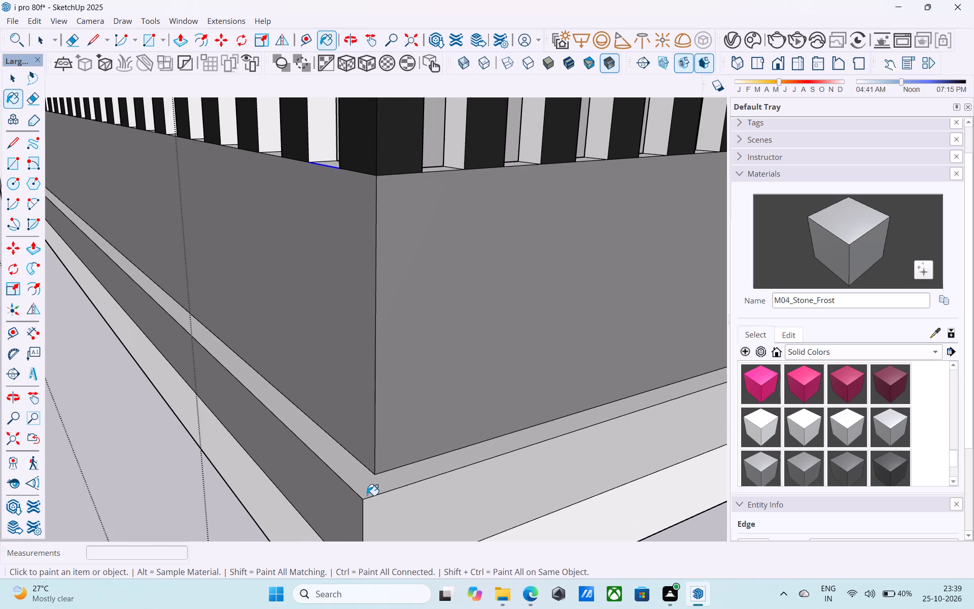
click(370, 495)
scroll(370, 494, down, 15)
scroll(380, 467, up, 1)
middle_drag(380, 467, 453, 401)
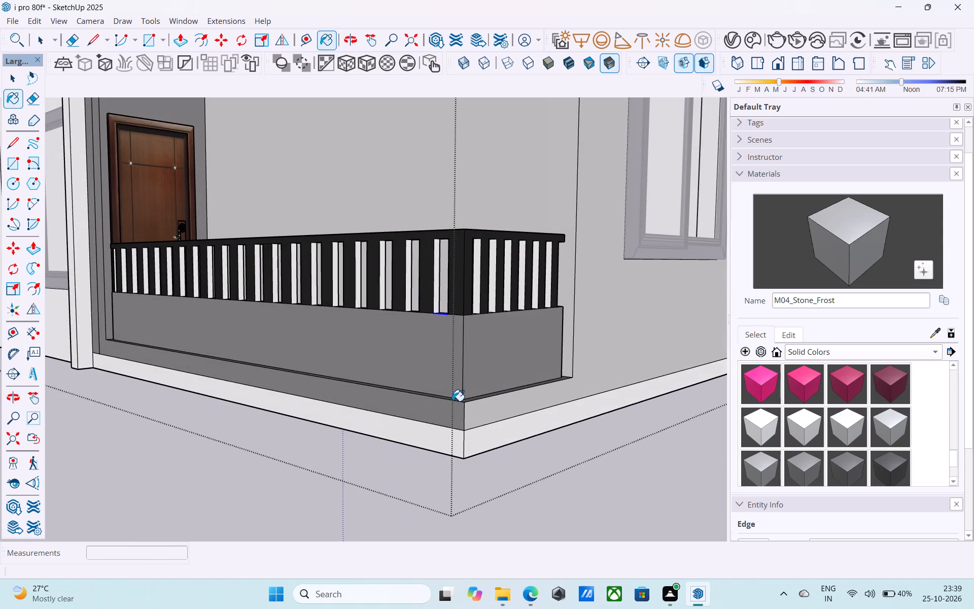
key(space)
Save the model and close the ground-floor group.
key(ctrl+s)
scroll(449, 402, down, 8)
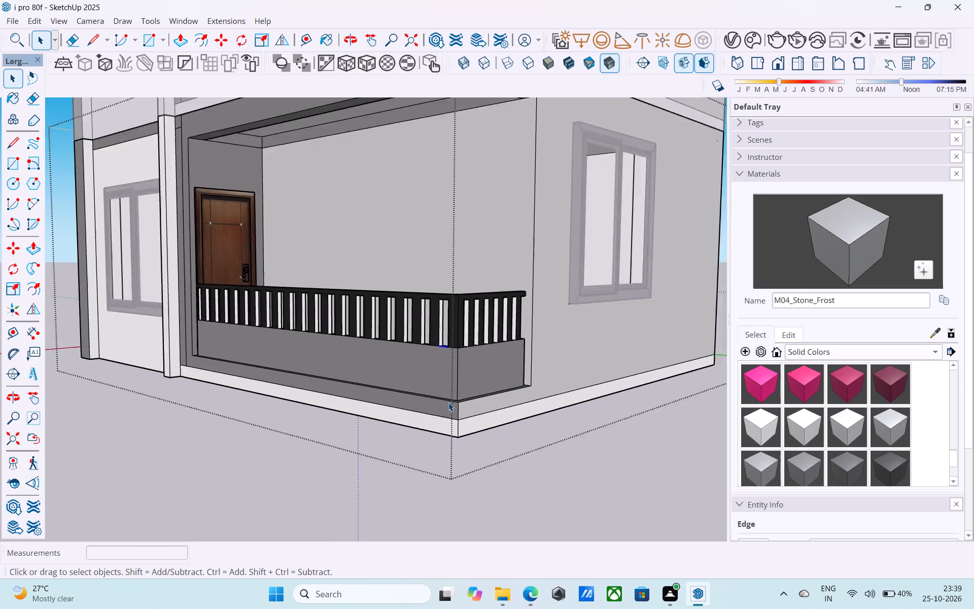
scroll(448, 402, down, 2)
middle_drag(448, 402, 419, 466)
click(543, 487)
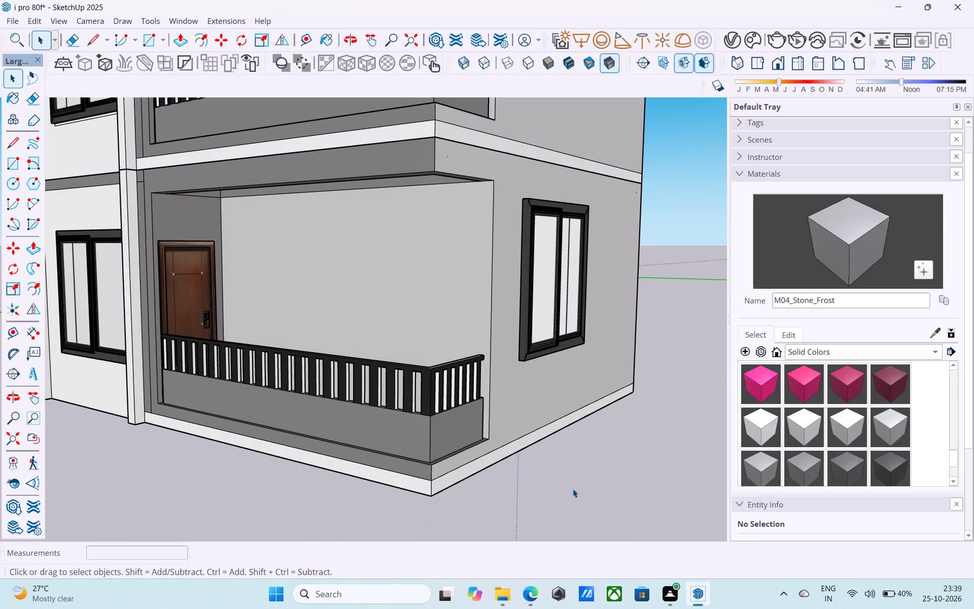
Examine the lower floors' balcony corner, front wall and side wall from several angles.
scroll(568, 477, down, 6)
middle_drag(563, 477, 508, 468)
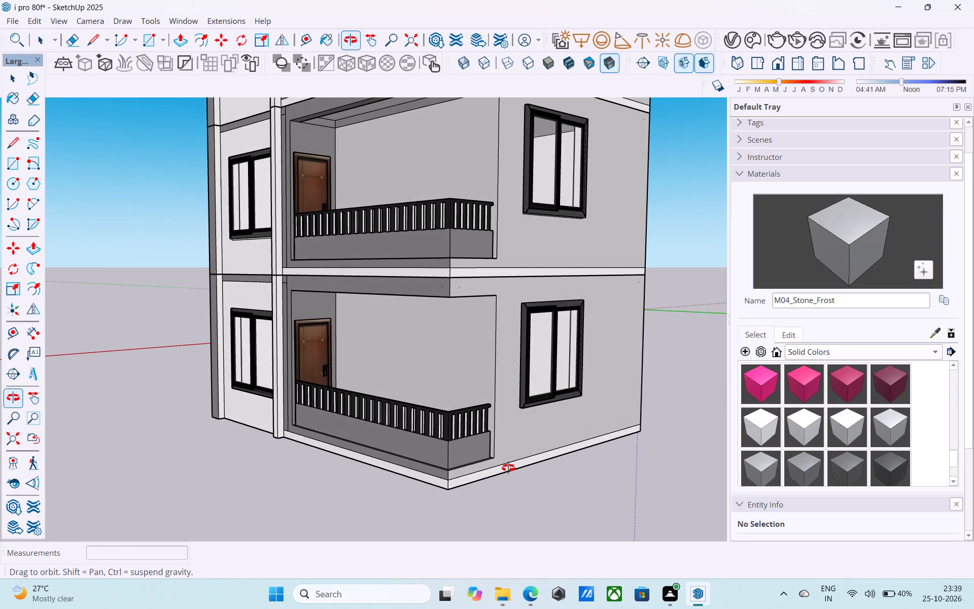
middle_drag(508, 468, 617, 489)
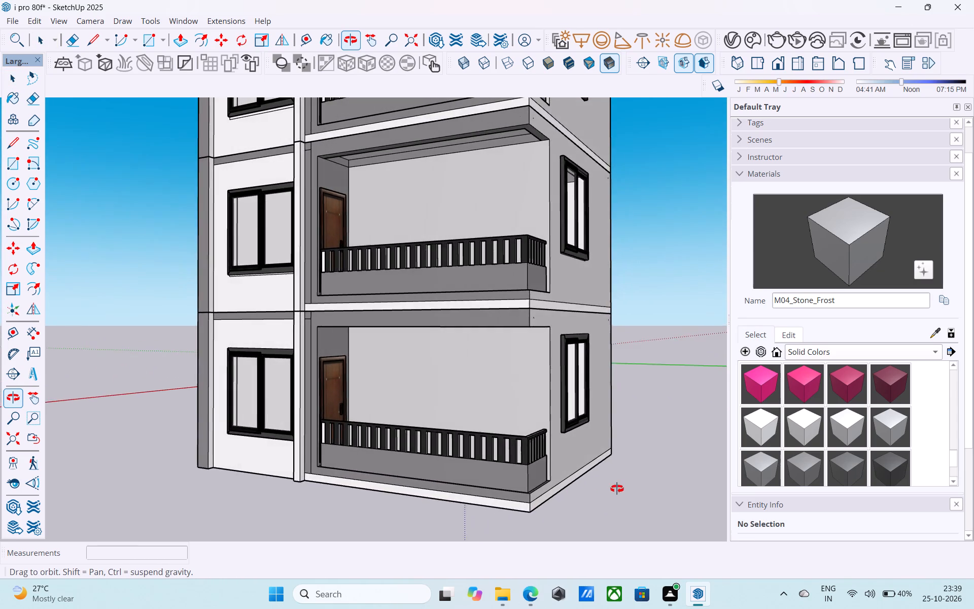
middle_drag(617, 489, 631, 480)
shift+middle_click(460, 452)
shift+middle_drag(460, 452, 508, 452)
scroll(475, 413, down, 4)
shift+middle_drag(473, 433, 475, 440)
shift+middle_drag(476, 444, 491, 470)
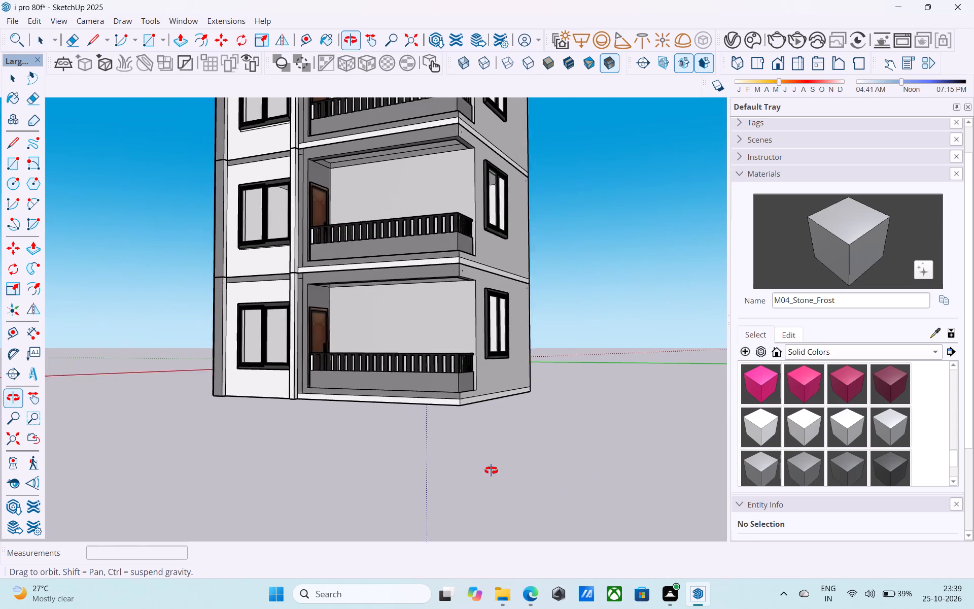
shift+middle_drag(491, 470, 497, 478)
Save the model.
key(ctrl+s)
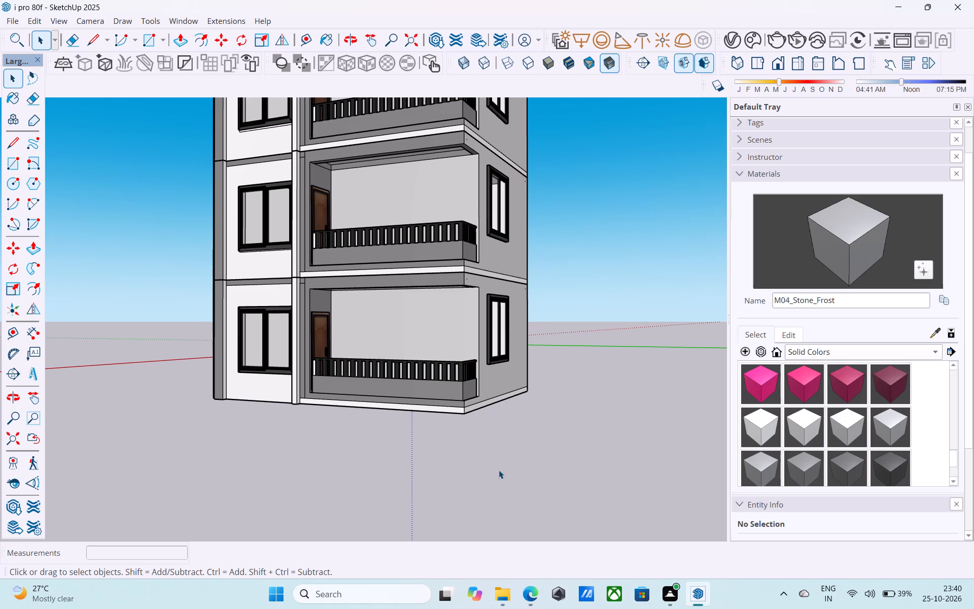
Open the ground-floor group and draw a 4" radius circle on the balcony ceiling.
middle_drag(500, 463, 506, 455)
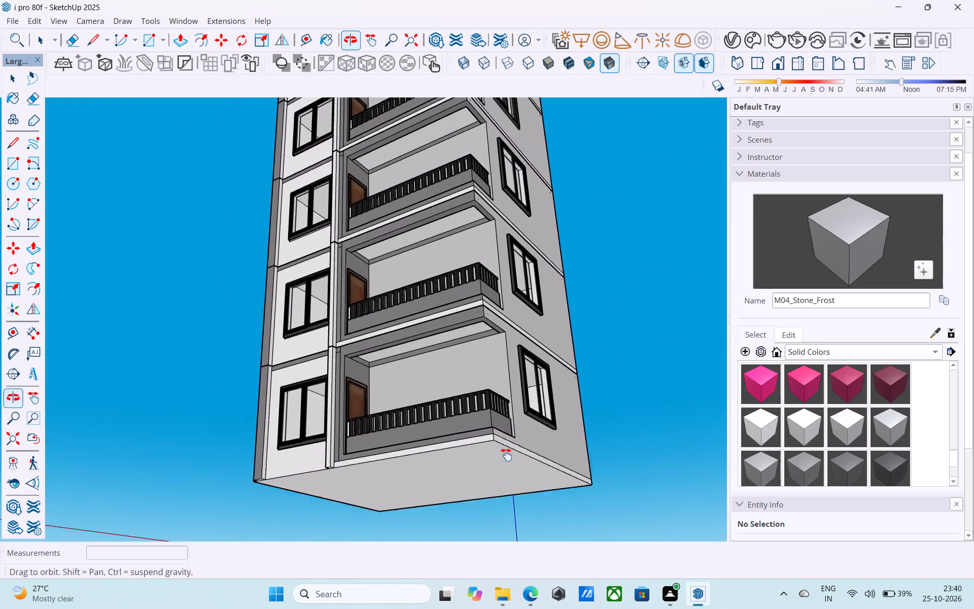
middle_drag(506, 455, 501, 361)
scroll(441, 311, up, 12)
click(433, 266)
middle_drag(435, 264, 441, 292)
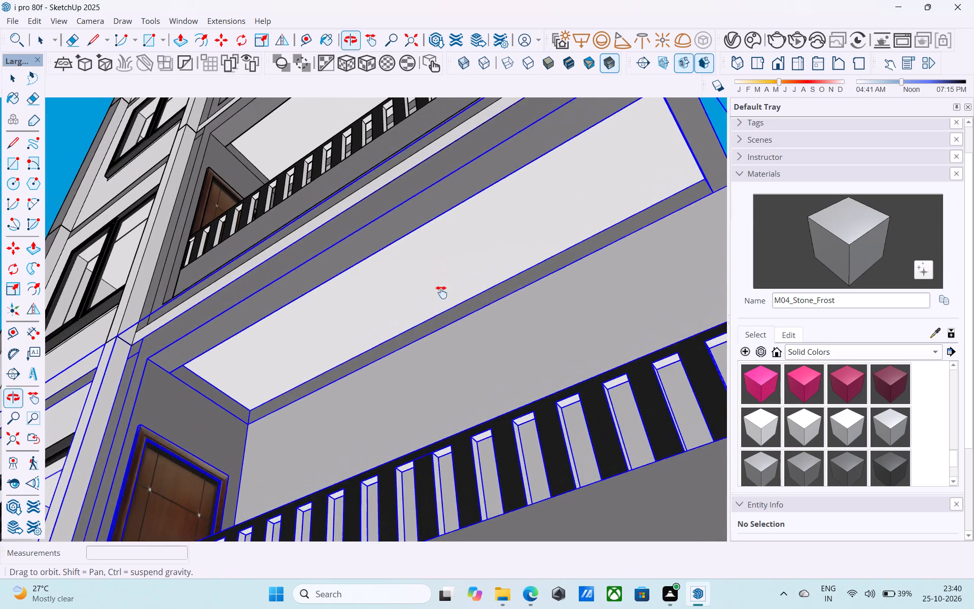
middle_drag(441, 292, 444, 310)
triple_click(443, 309)
scroll(444, 307, up, 4)
click(443, 303)
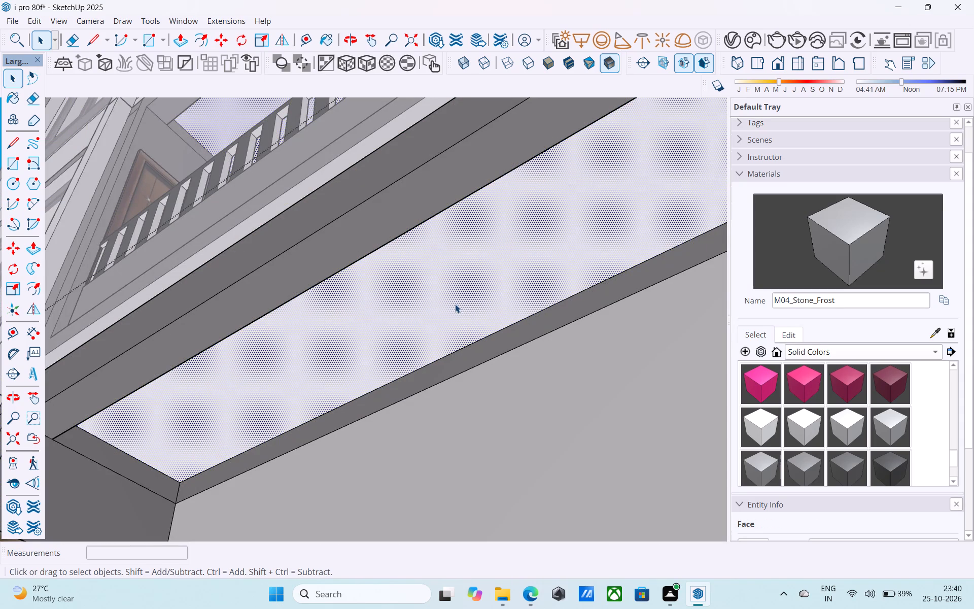
key(c)
click(481, 256)
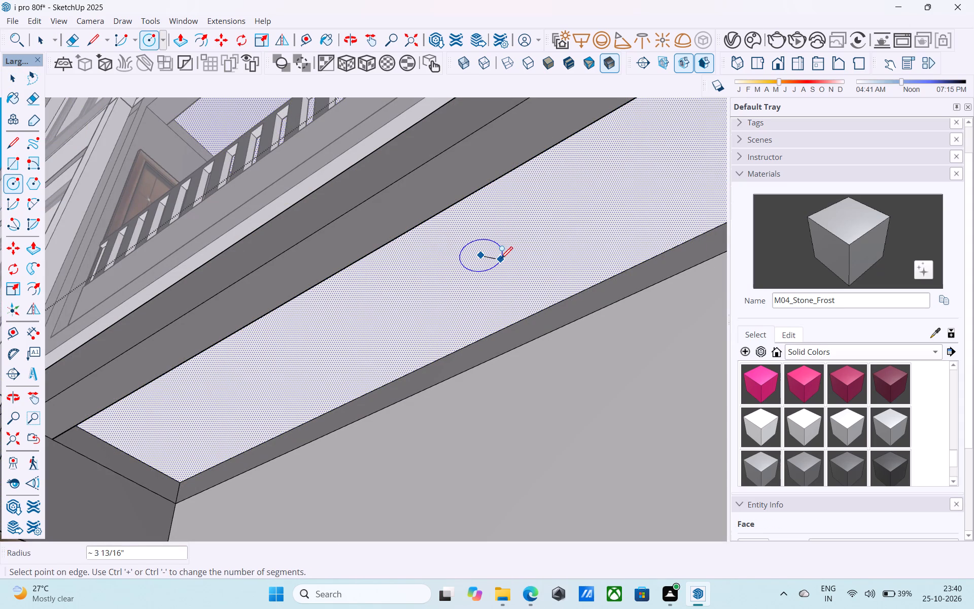
text(4")
key(Return)
key(space)
Push the ceiling circle up about 2" to form a round light recess.
scroll(502, 265, down, 4)
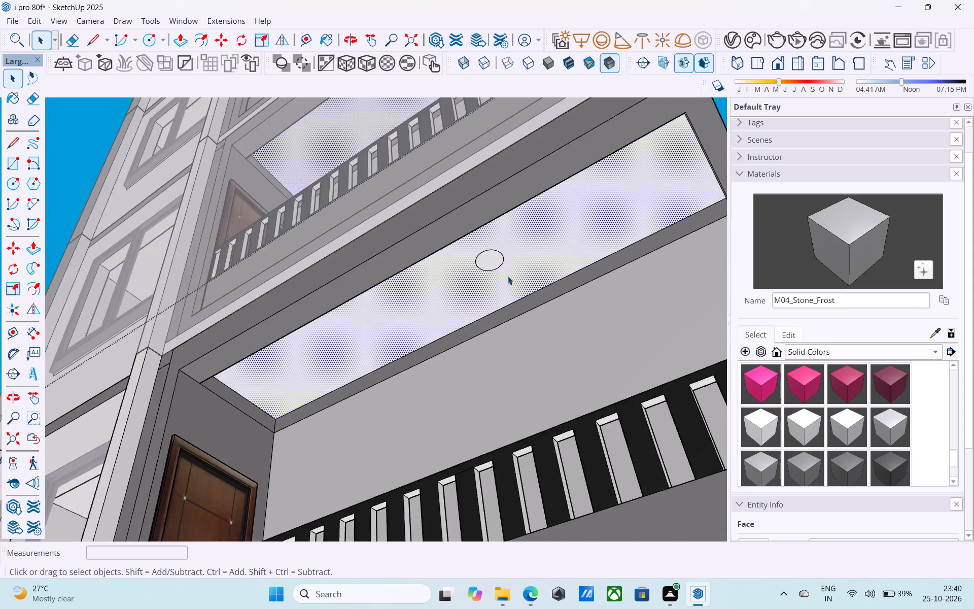
scroll(508, 276, down, 10)
middle_drag(494, 318, 508, 367)
scroll(504, 342, up, 17)
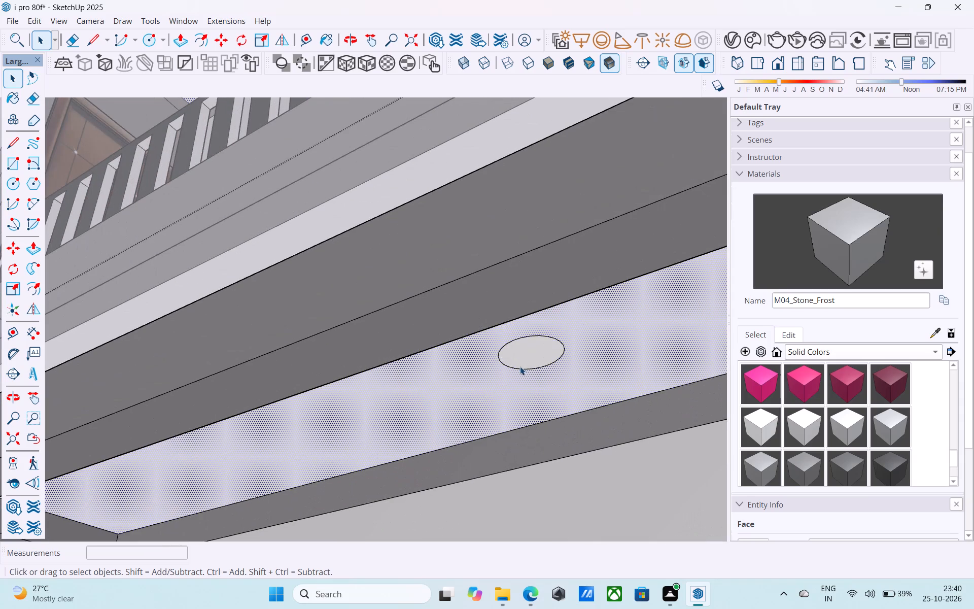
click(523, 362)
scroll(524, 360, up, 3)
key(p)
click(524, 360)
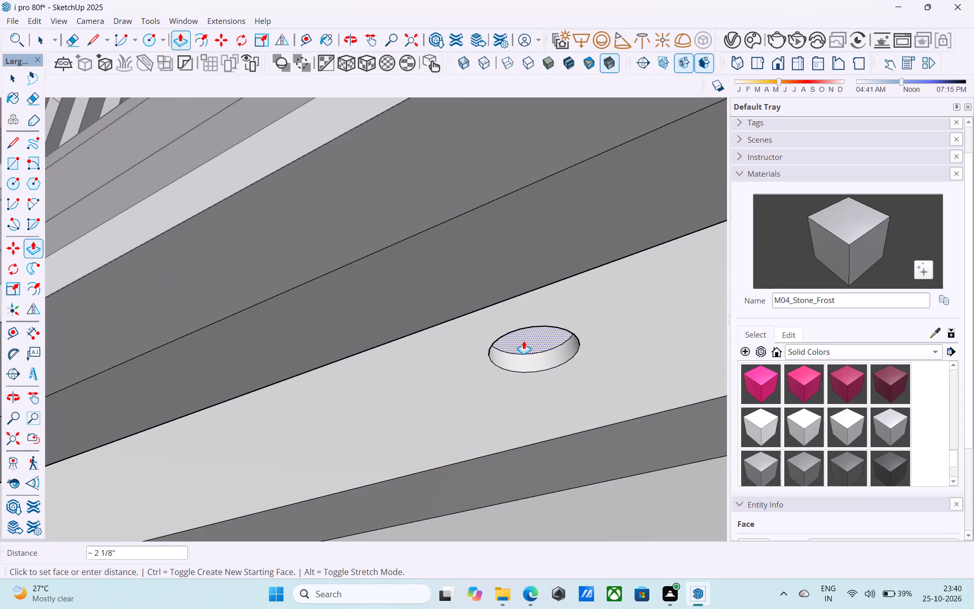
click(524, 341)
key(space)
Place a V-Ray sphere light at the centre of the ceiling recess, reaching roughly to the recess edge.
scroll(524, 361, down, 11)
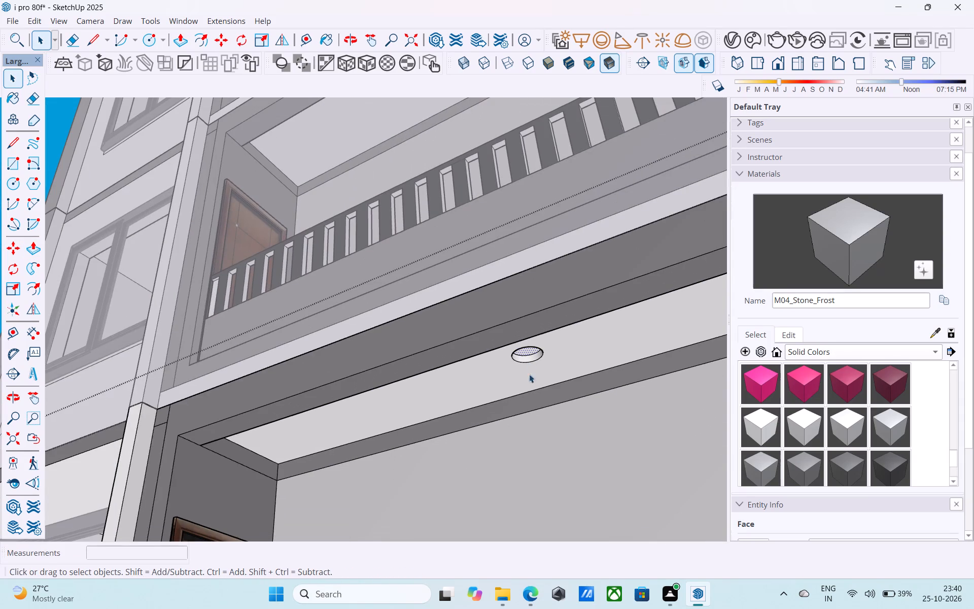
click(600, 42)
middle_drag(525, 325, 521, 264)
scroll(529, 286, up, 19)
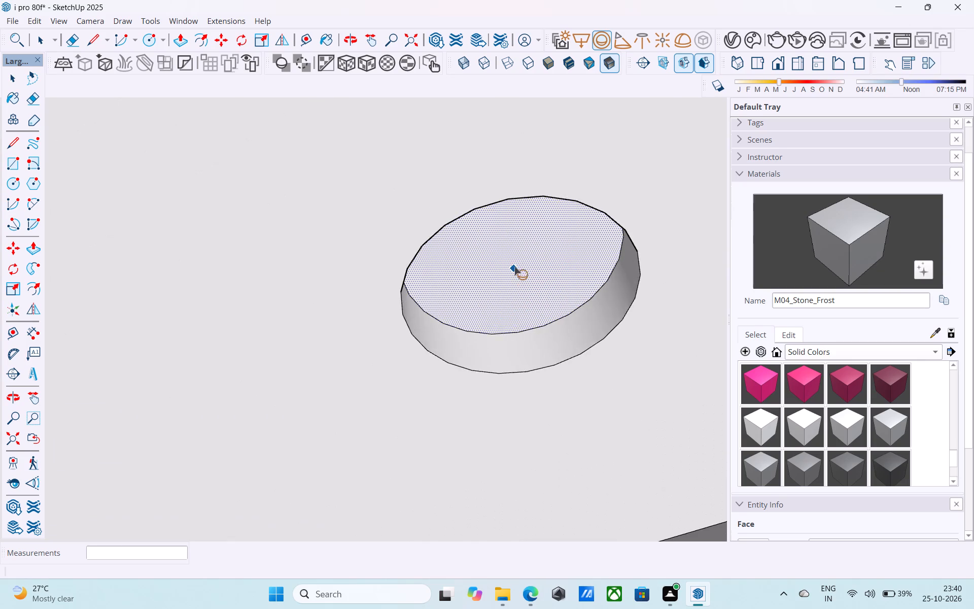
scroll(514, 266, up, 3)
click(510, 246)
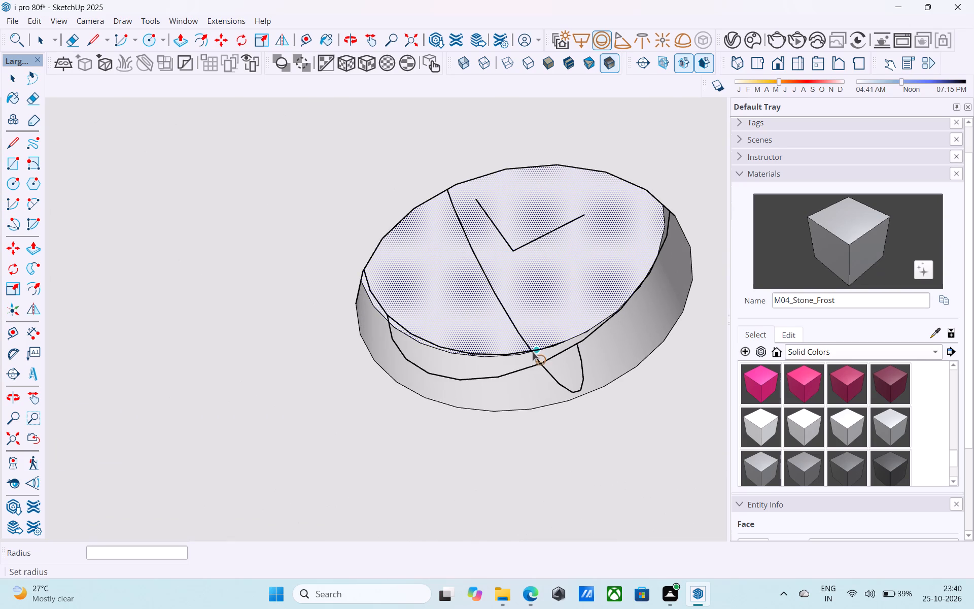
click(532, 356)
key(space)
In the V-Ray Asset Editor, set the Sphere Light's intensity to 300 and its colour to warm yellow (0.972, 0.862, 0.113).
scroll(530, 353, down, 12)
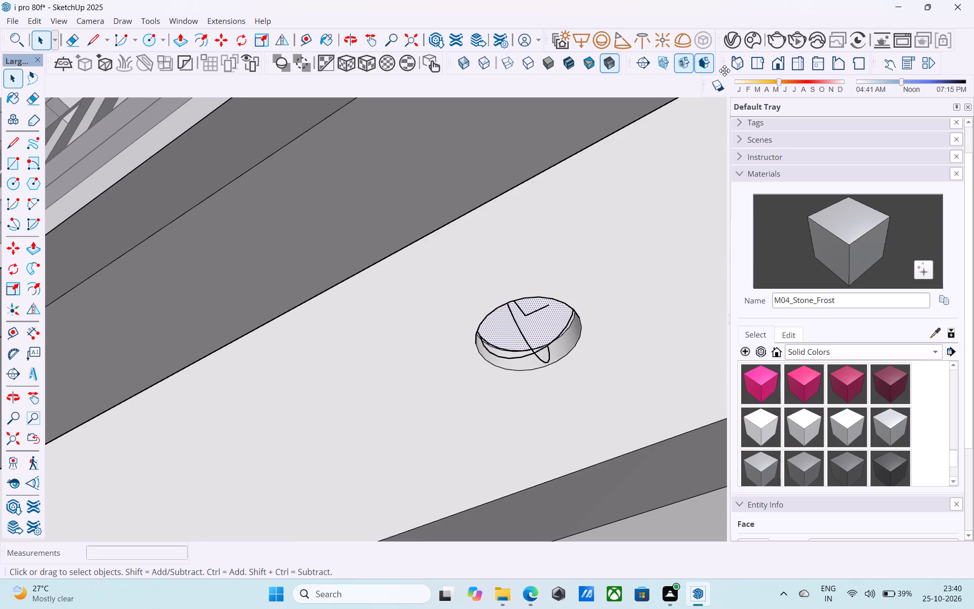
click(734, 46)
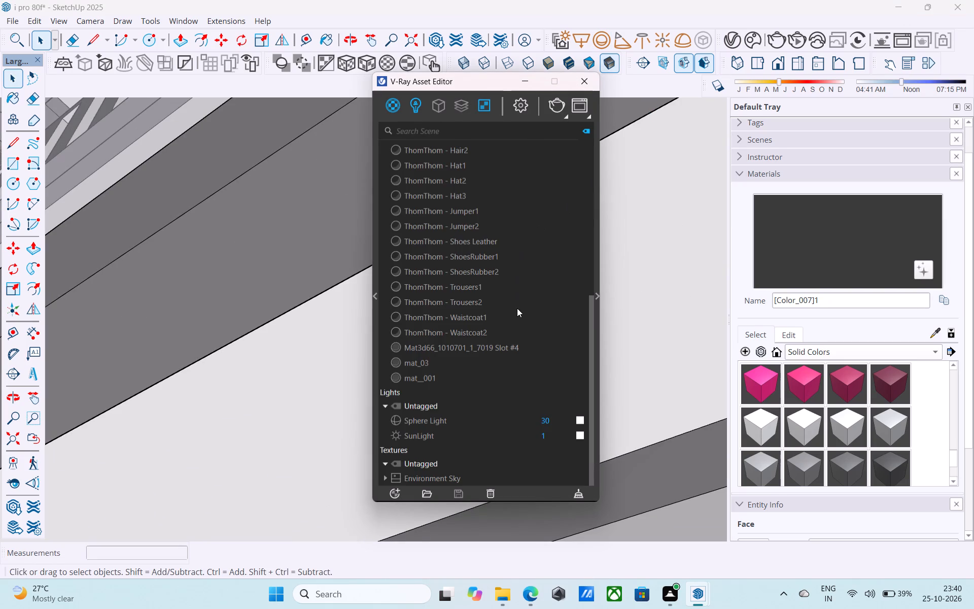
scroll(513, 369, down, 2)
click(554, 427)
click(556, 421)
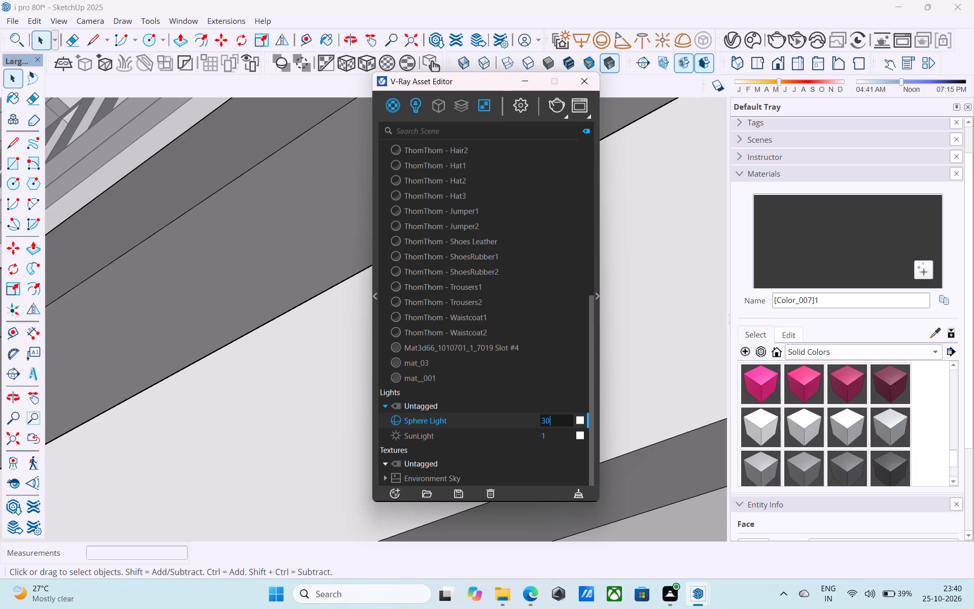
key(0)
click(577, 421)
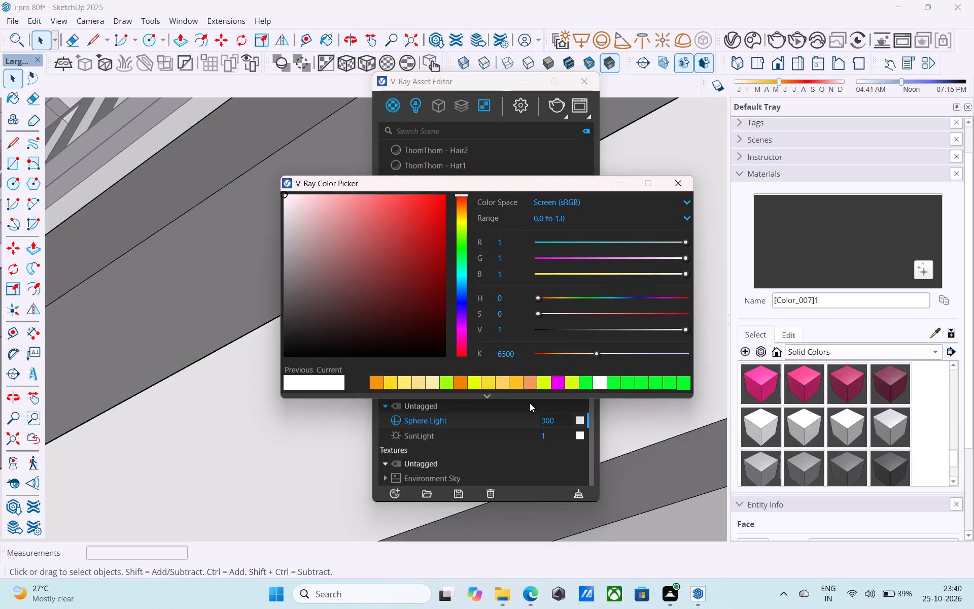
click(392, 384)
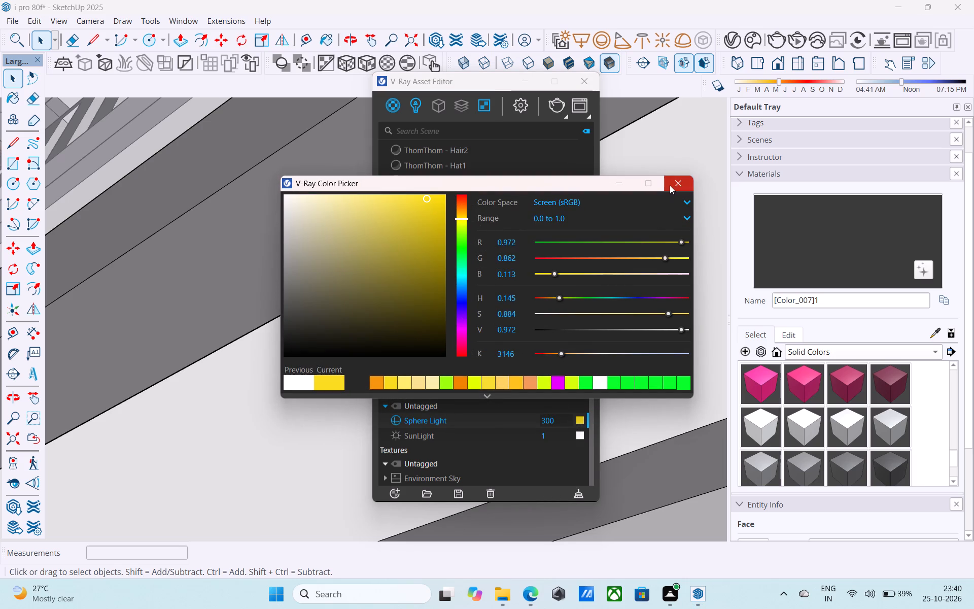
click(670, 185)
click(582, 80)
Close the ground-floor group.
scroll(538, 230, down, 3)
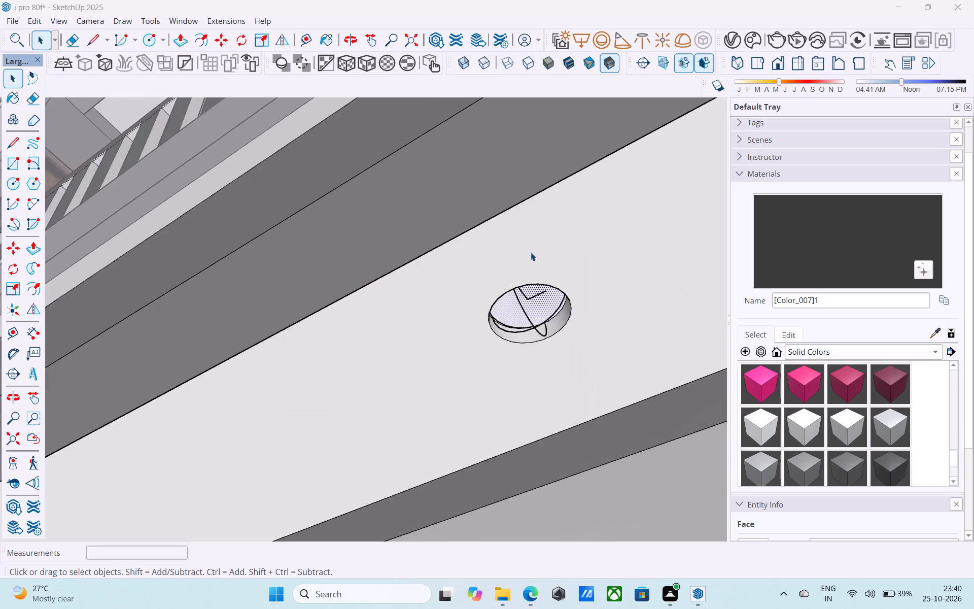
scroll(531, 252, down, 20)
scroll(531, 252, down, 4)
middle_drag(531, 223, 535, 371)
scroll(508, 348, down, 4)
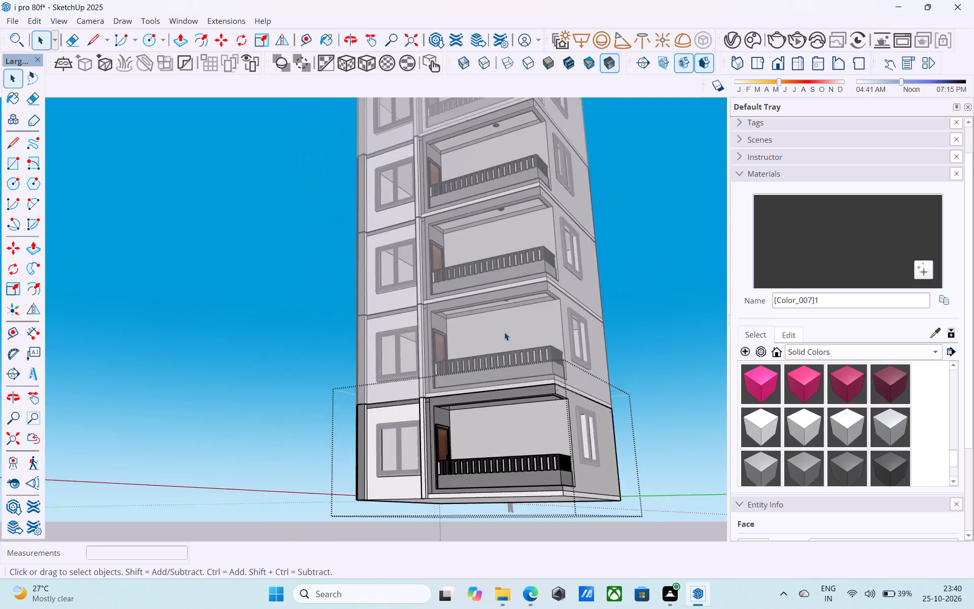
scroll(504, 332, down, 7)
middle_drag(487, 322, 508, 376)
click(624, 327)
Render the whole building from the balcony front with V-Ray to check the ceiling lights.
middle_drag(470, 282, 469, 295)
middle_drag(469, 304, 514, 406)
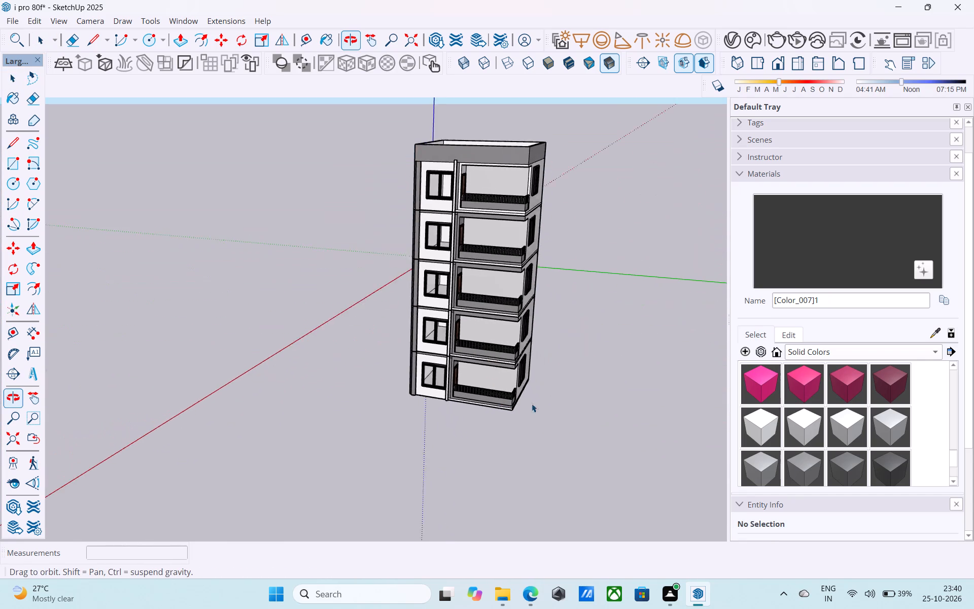
scroll(443, 321, up, 2)
middle_drag(484, 294, 487, 221)
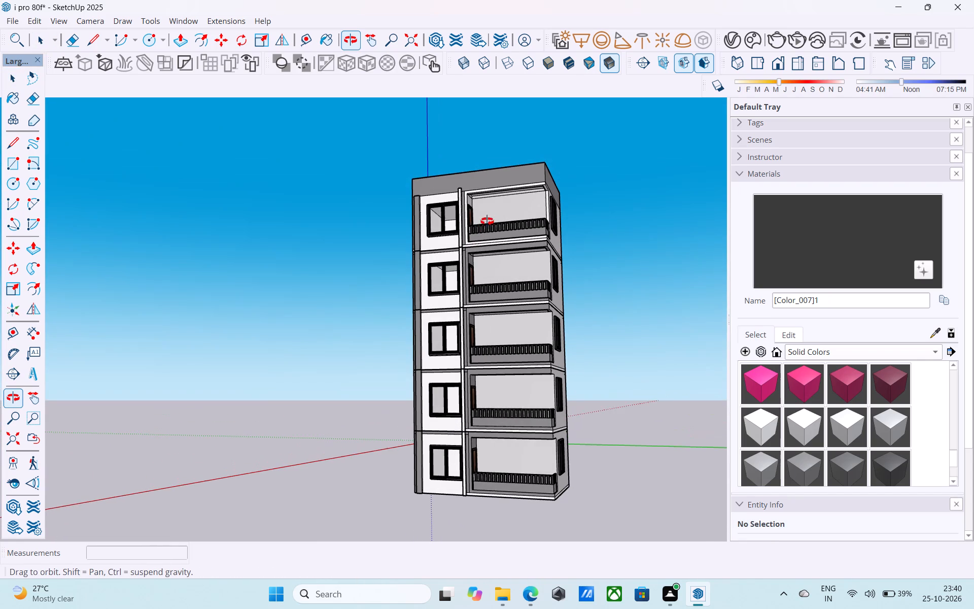
middle_drag(487, 221, 487, 221)
click(778, 36)
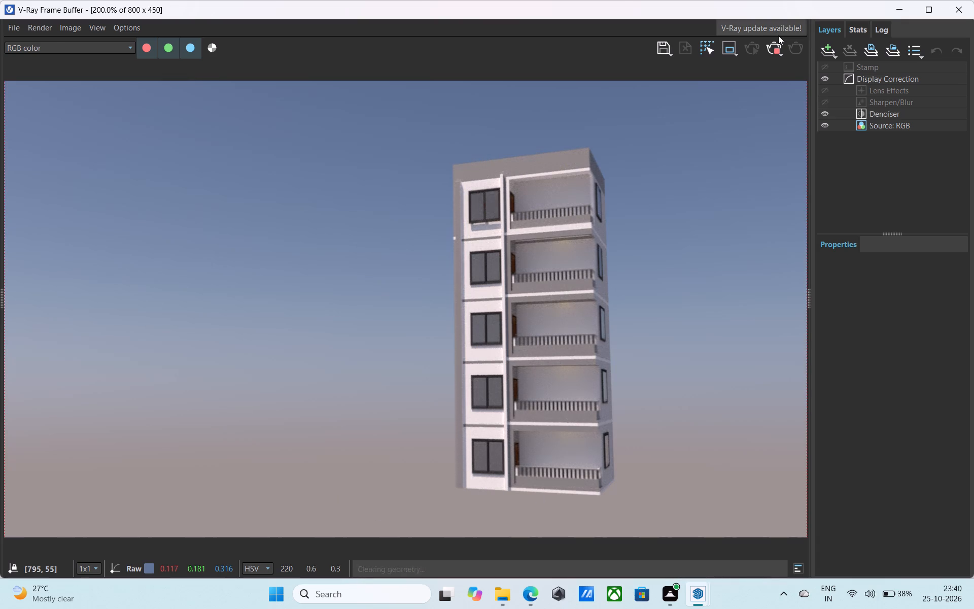
click(961, 13)
Render the building with V-Ray from a low corner angle that shows the balcony ceilings, and inspect the lights.
middle_drag(720, 212, 550, 194)
scroll(520, 294, up, 4)
scroll(520, 294, down, 2)
middle_drag(519, 294, 534, 238)
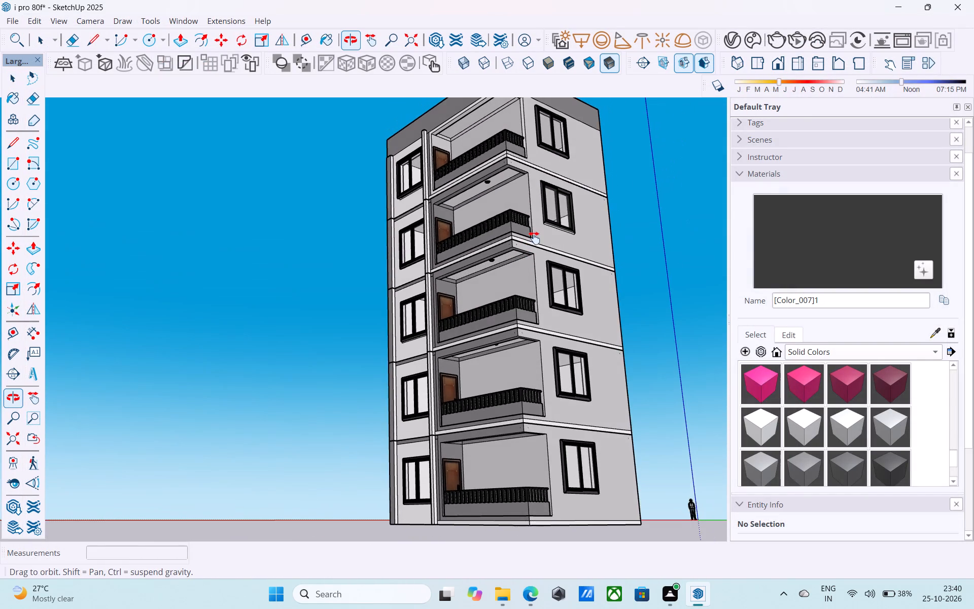
middle_drag(534, 238, 515, 191)
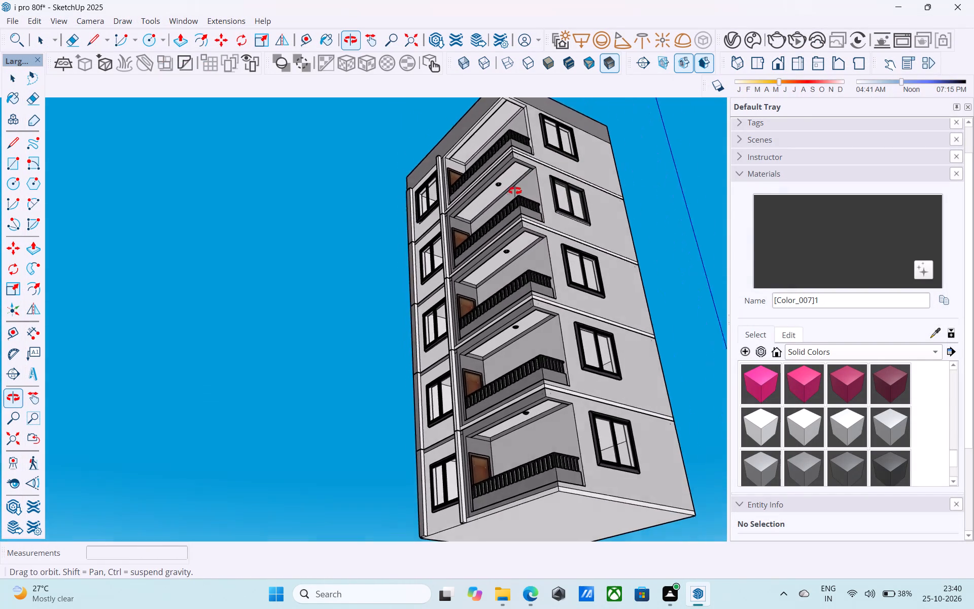
middle_drag(515, 191, 506, 197)
shift+middle_drag(507, 201, 506, 219)
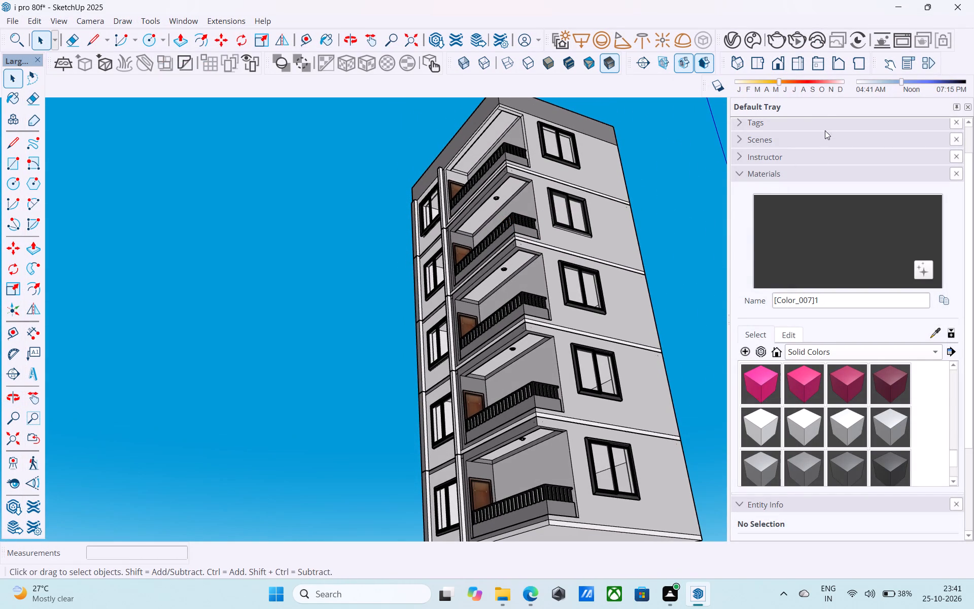
click(782, 51)
click(778, 48)
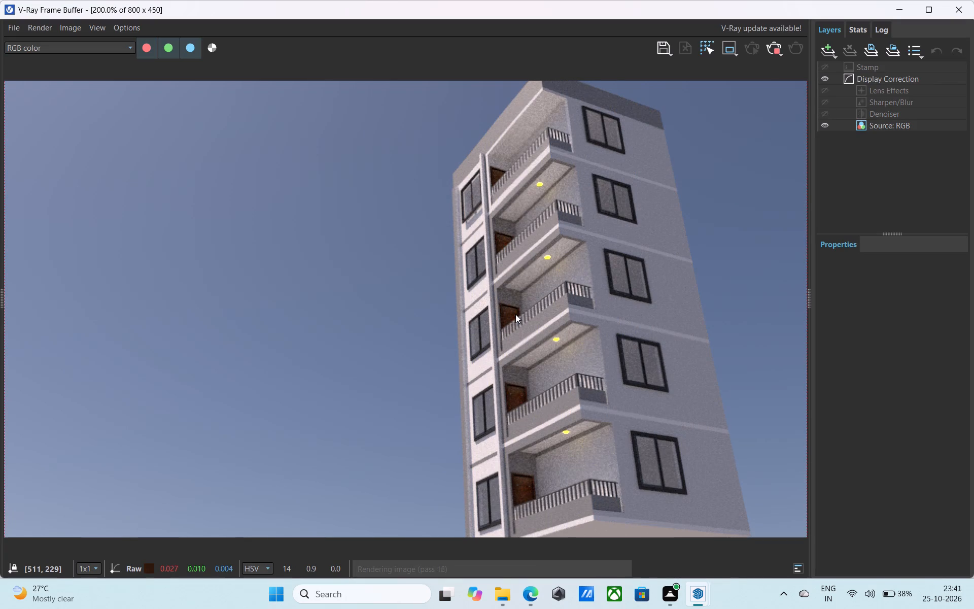
key(ctrl+s)
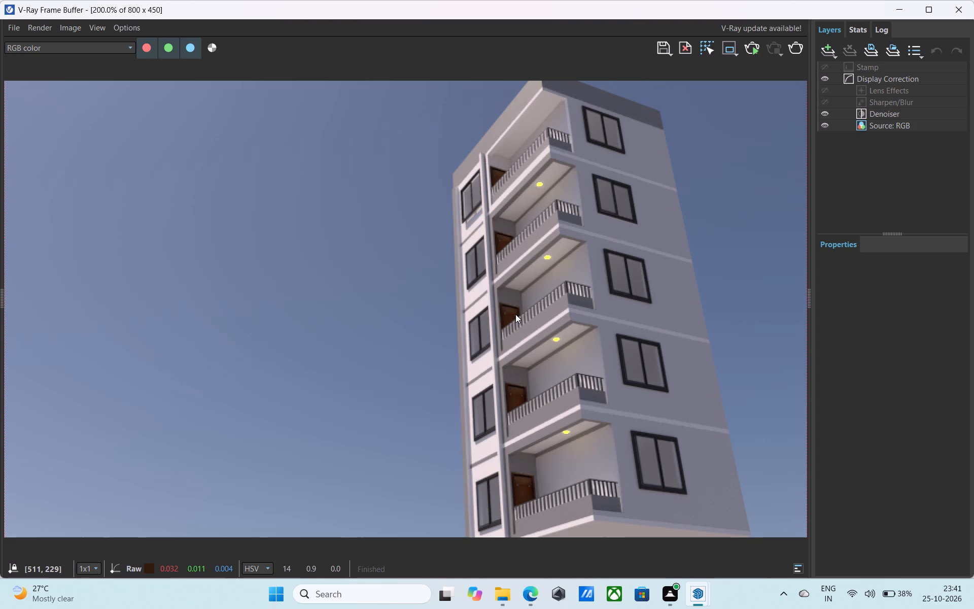
scroll(516, 313, down, 5)
middle_click(515, 313)
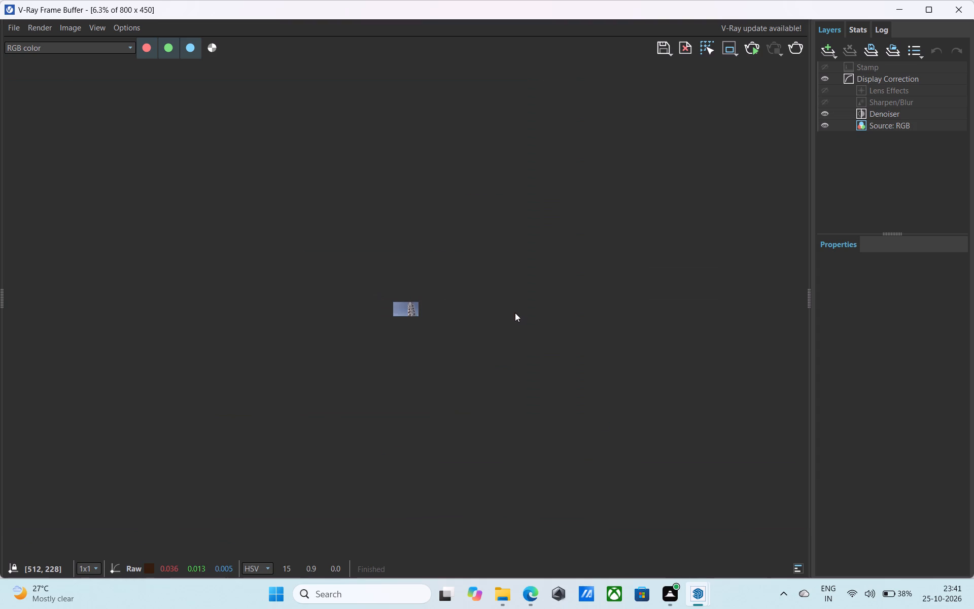
click(963, 10)
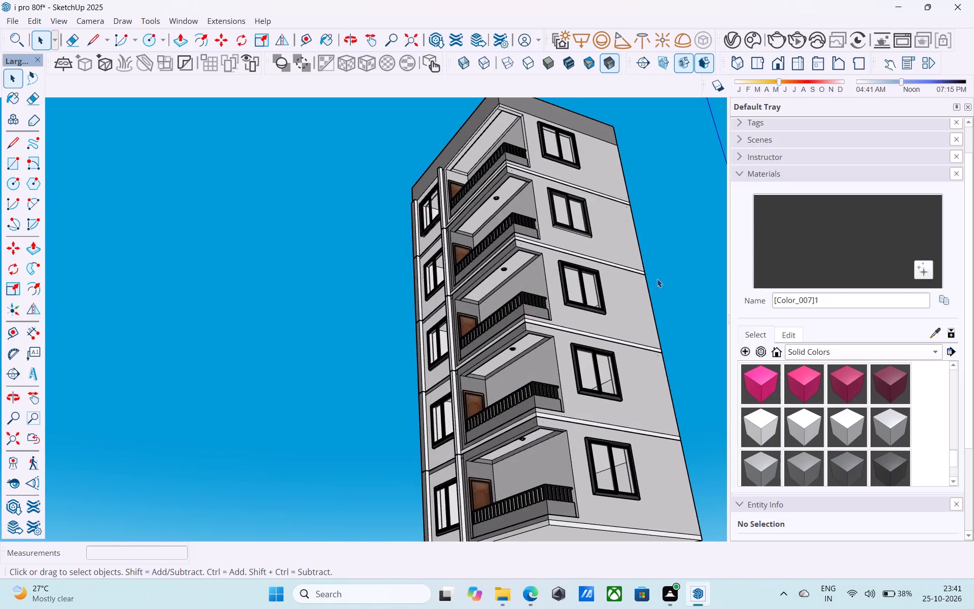
Open the ground-floor component and draw a vertical line on the window wall between its bands, near the far corner.
scroll(657, 279, down, 2)
middle_click(656, 279)
middle_drag(655, 279, 645, 324)
scroll(648, 284, down, 10)
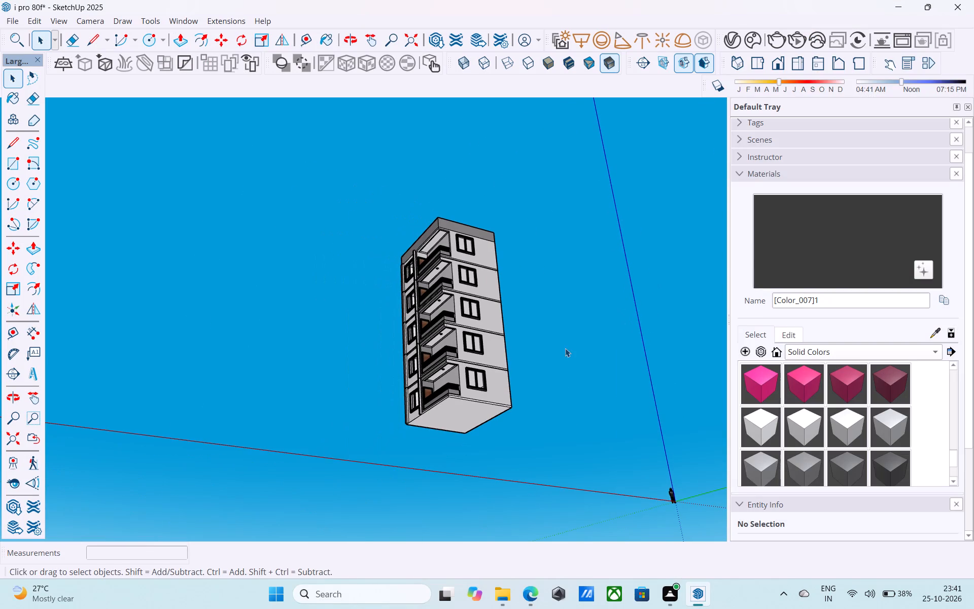
middle_drag(460, 346, 506, 325)
scroll(495, 339, up, 4)
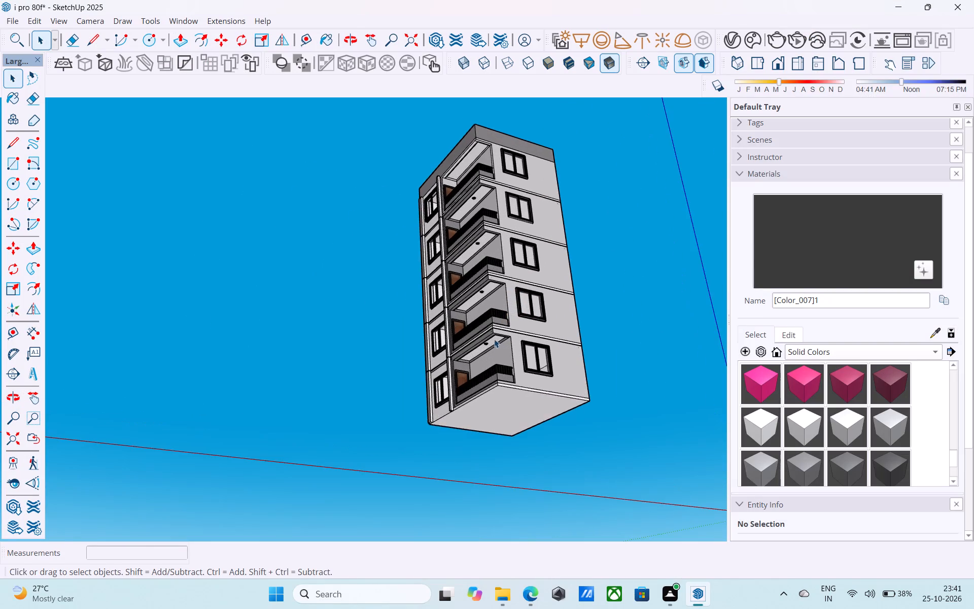
shift+middle_drag(495, 348, 532, 368)
scroll(537, 380, up, 10)
click(544, 374)
scroll(544, 374, up, 4)
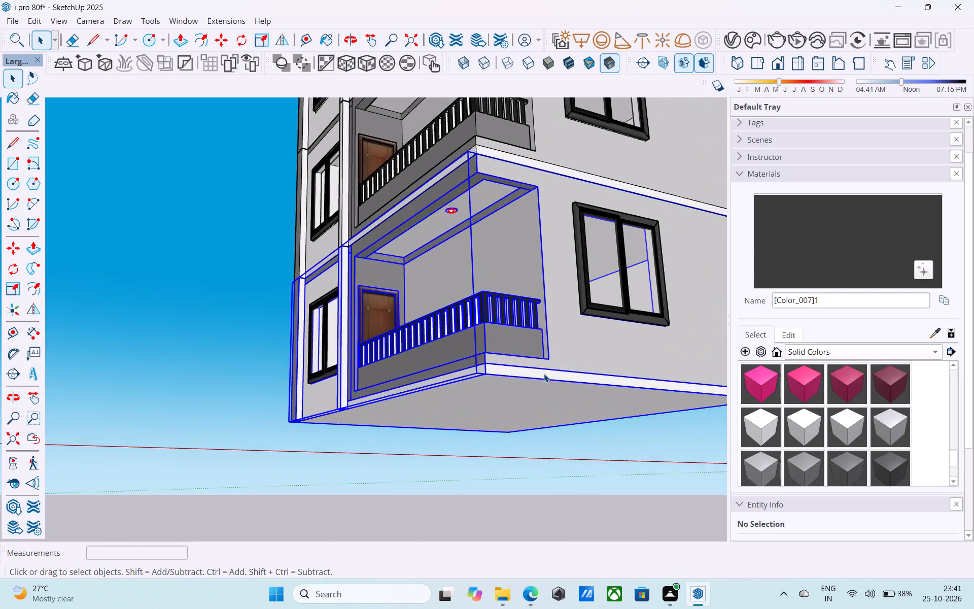
double_click(544, 374)
shift+middle_drag(544, 374, 519, 385)
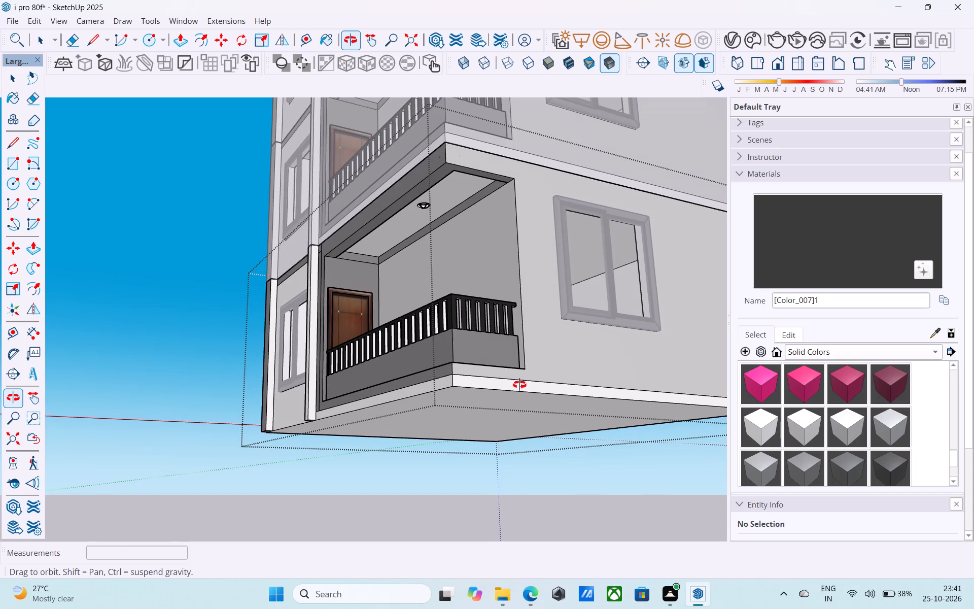
shift+middle_drag(519, 385, 499, 394)
click(499, 394)
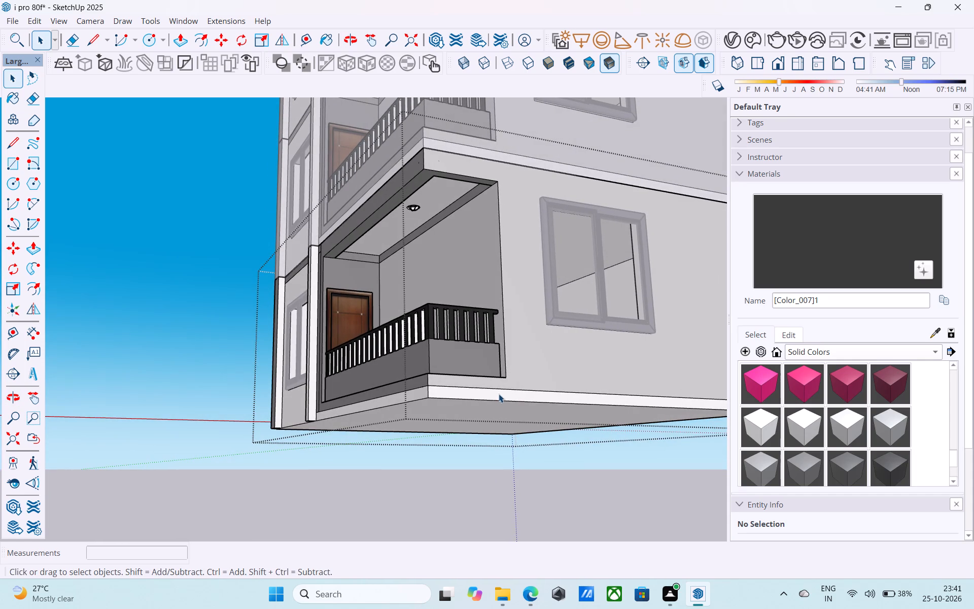
shift+middle_drag(499, 390, 479, 381)
scroll(515, 386, down, 3)
middle_click(526, 387)
shift+middle_drag(526, 387, 517, 387)
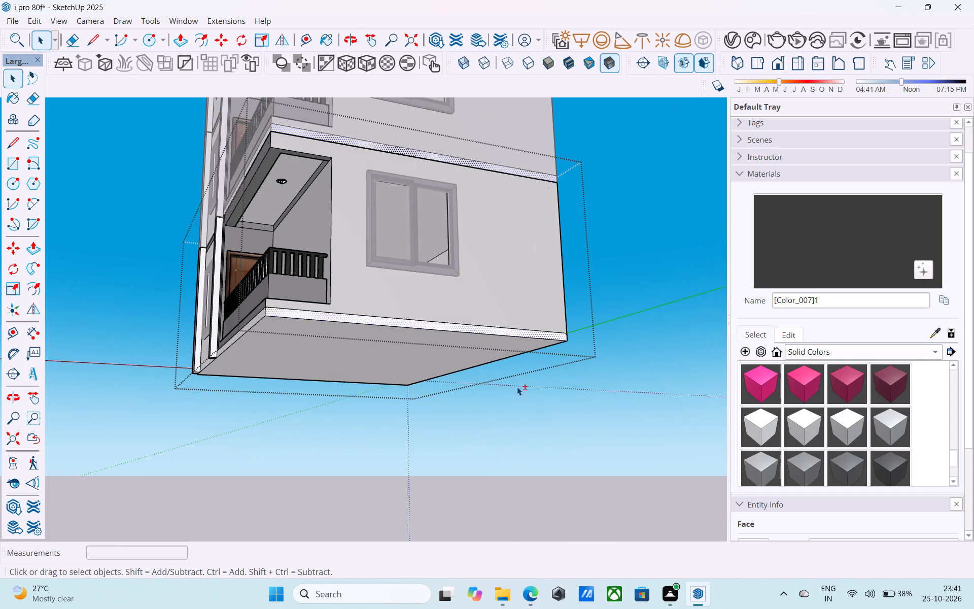
shift+middle_drag(517, 387, 497, 391)
middle_drag(498, 327, 502, 386)
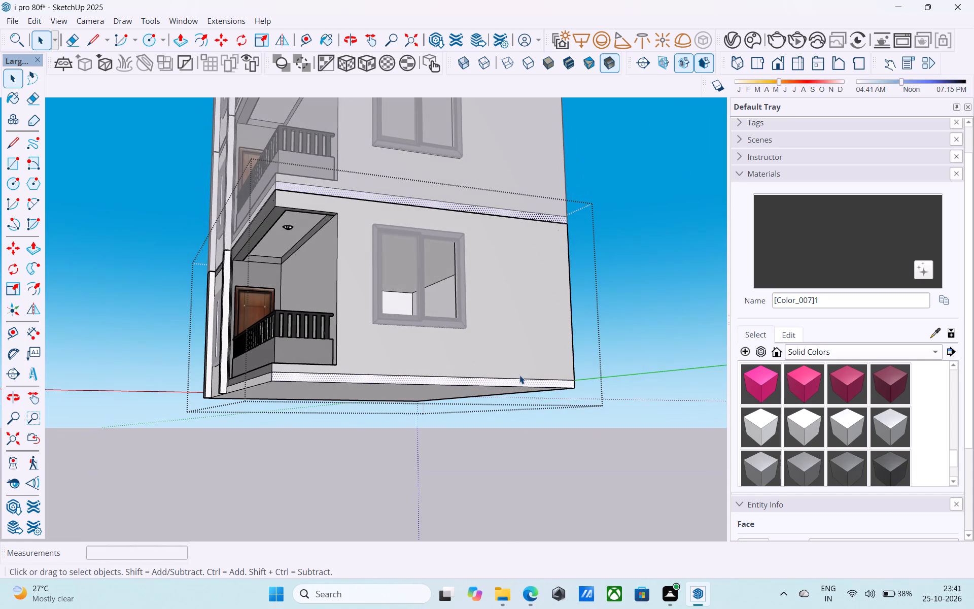
key(l)
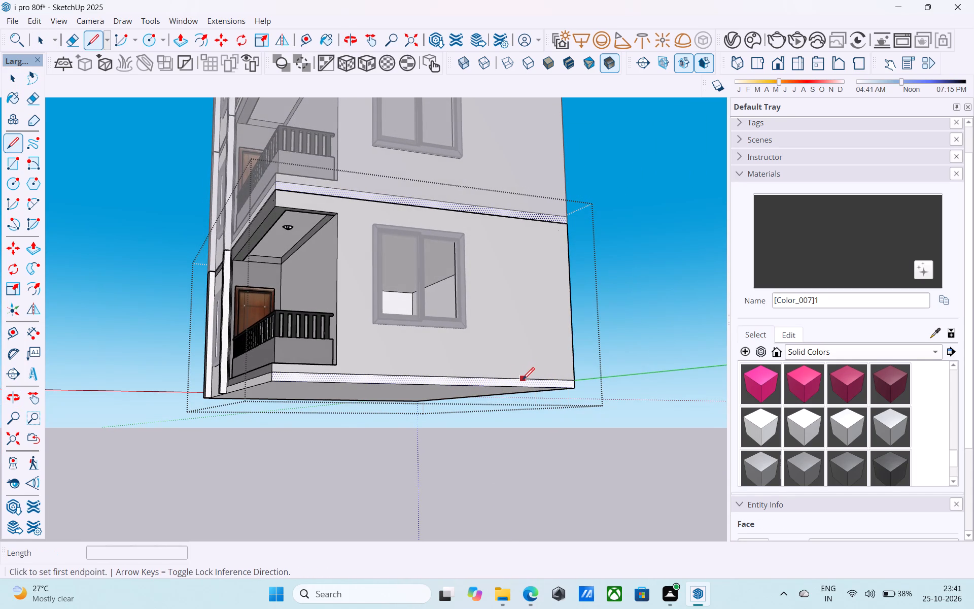
click(523, 381)
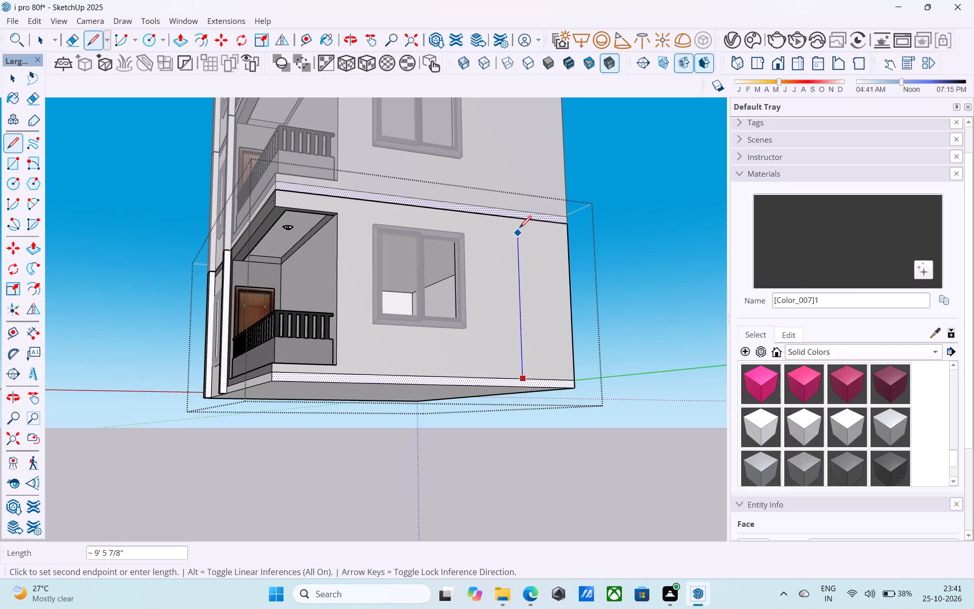
click(519, 219)
key(space)
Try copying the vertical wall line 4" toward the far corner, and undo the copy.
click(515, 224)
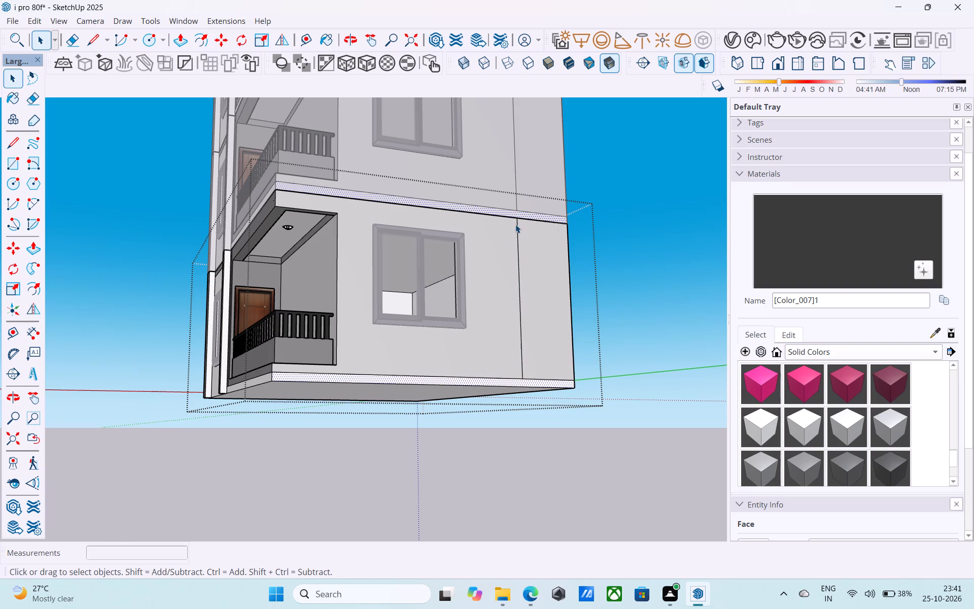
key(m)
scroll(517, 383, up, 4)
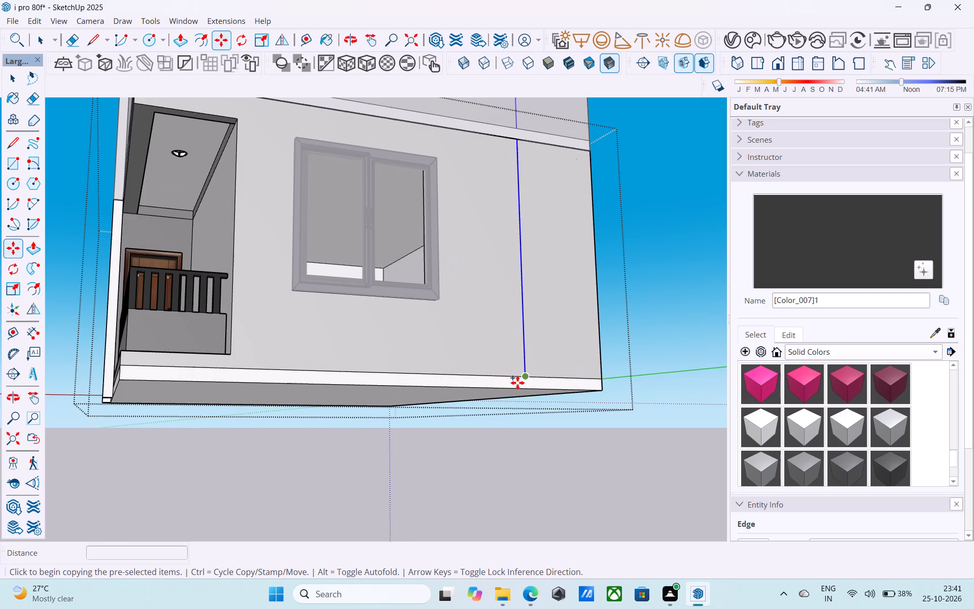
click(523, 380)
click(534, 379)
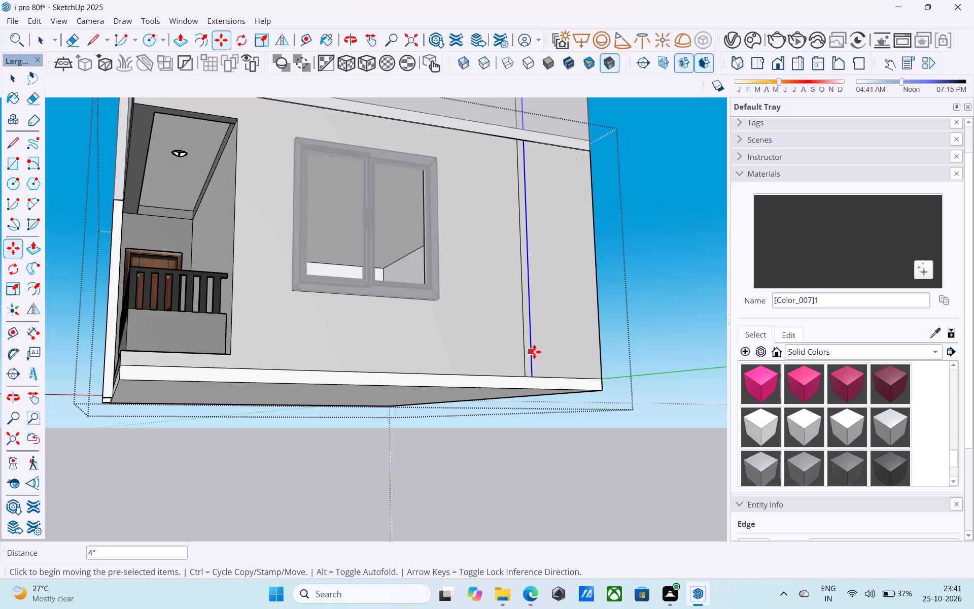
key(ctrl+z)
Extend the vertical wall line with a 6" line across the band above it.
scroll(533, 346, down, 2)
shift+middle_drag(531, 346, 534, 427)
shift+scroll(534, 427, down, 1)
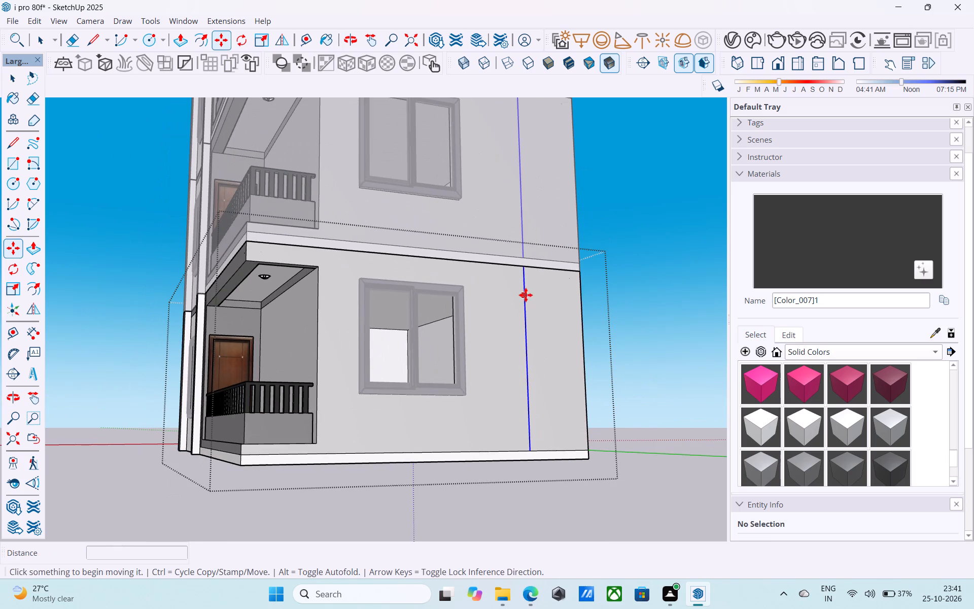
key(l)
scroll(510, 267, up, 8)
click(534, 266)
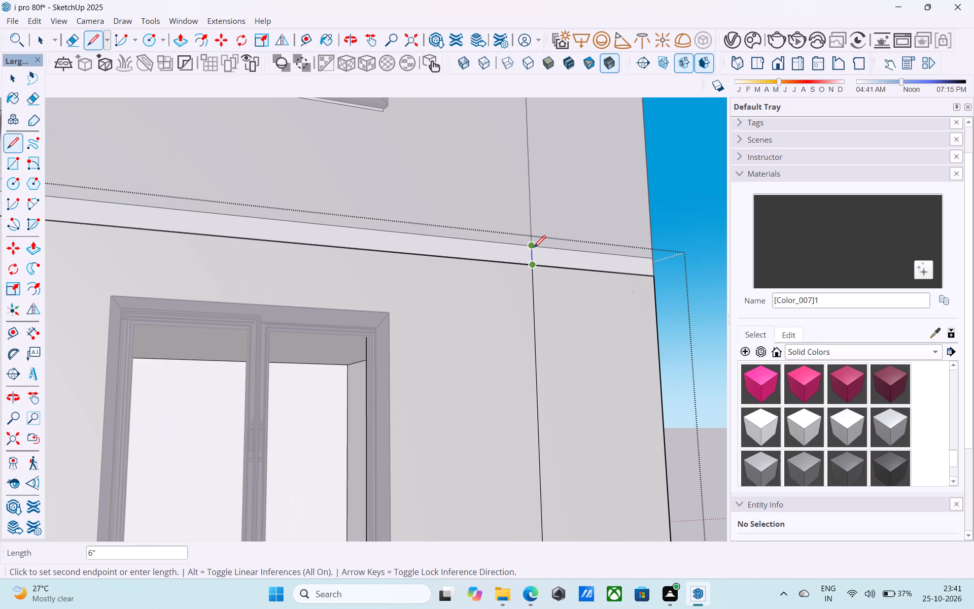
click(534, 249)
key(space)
Copy the vertical wall line 9" toward the far corner to outline a narrow vertical strip.
scroll(534, 248, down, 15)
scroll(527, 333, up, 5)
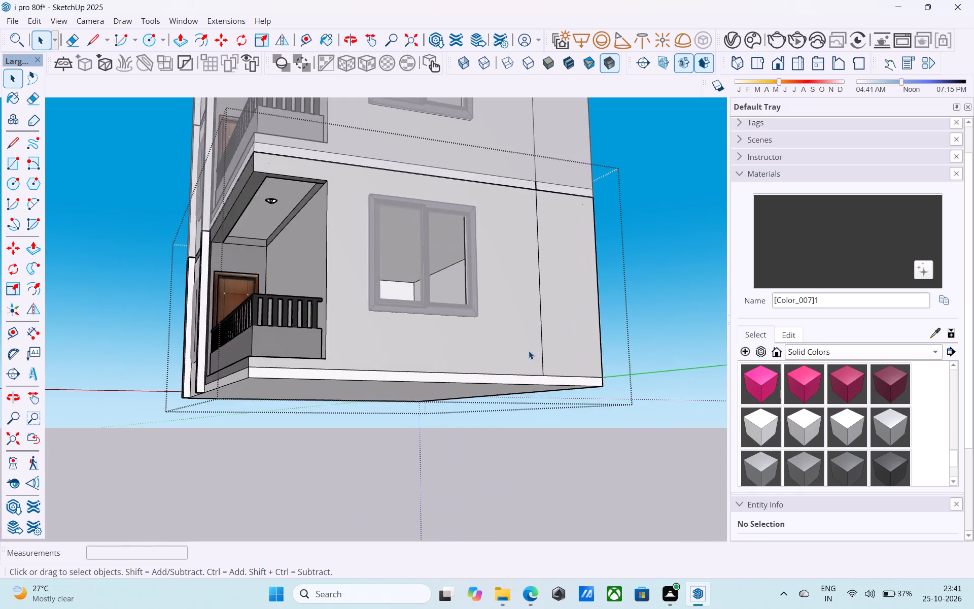
scroll(529, 351, up, 11)
click(546, 374)
click(546, 371)
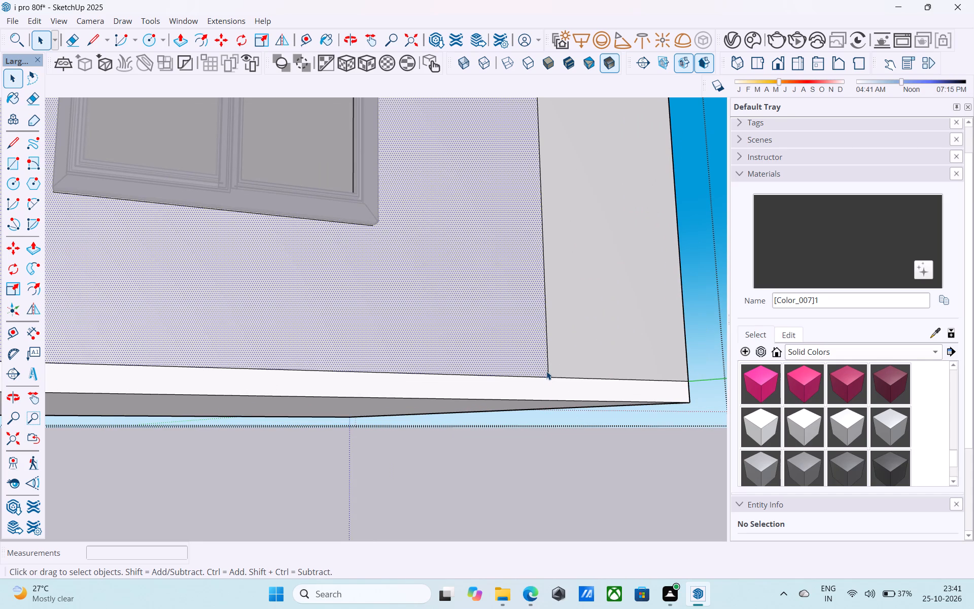
key(m)
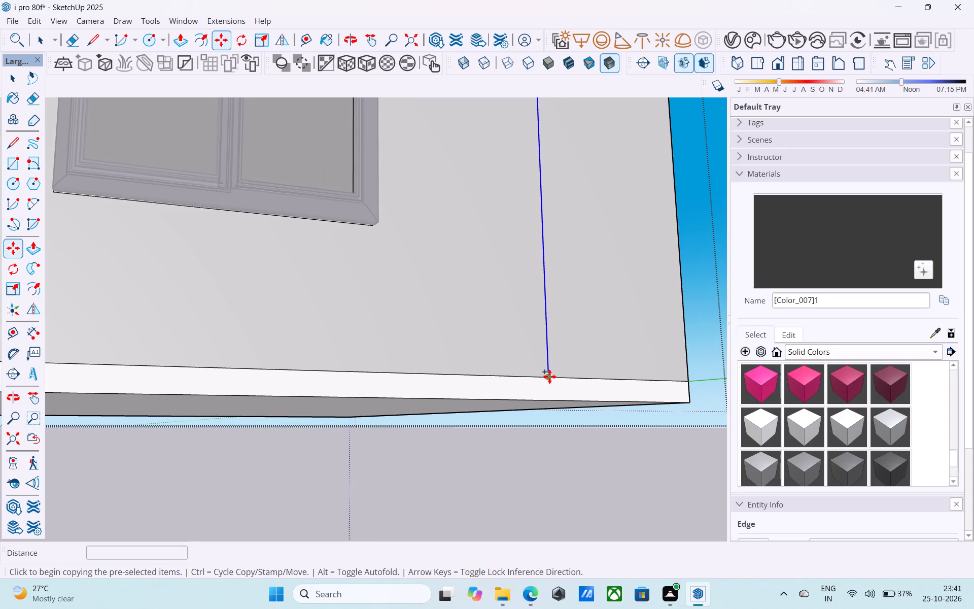
click(549, 377)
key(6)
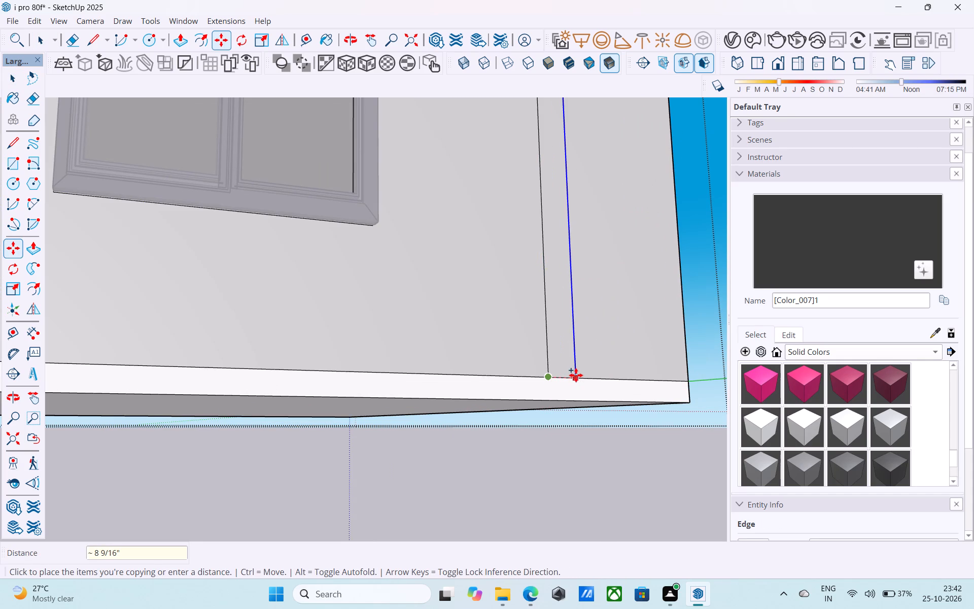
key(shift+quotedbl)
key(Return)
key(1)
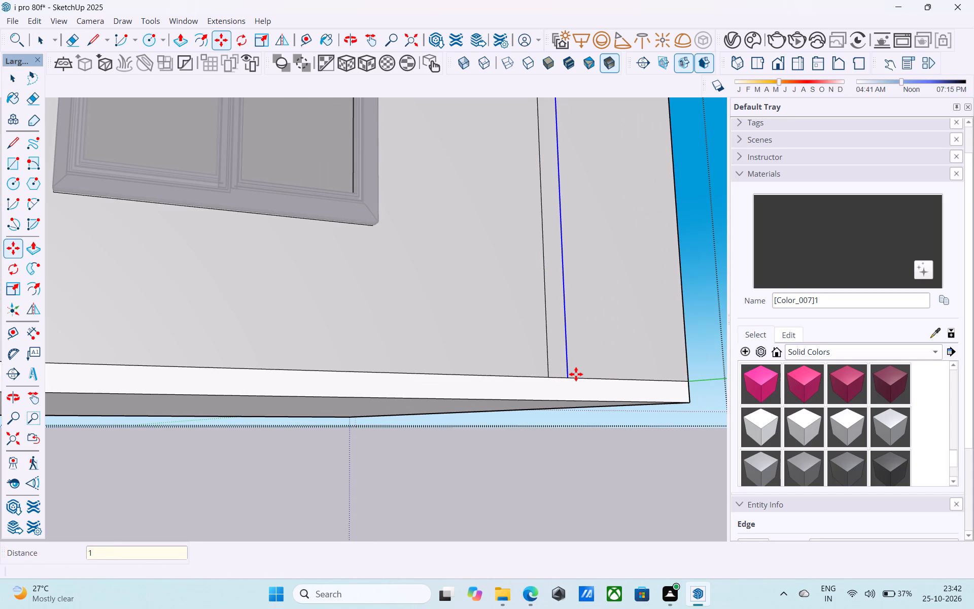
key(BackSpace)
key(9)
key(shift+quotedbl)
key(Return)
key(space)
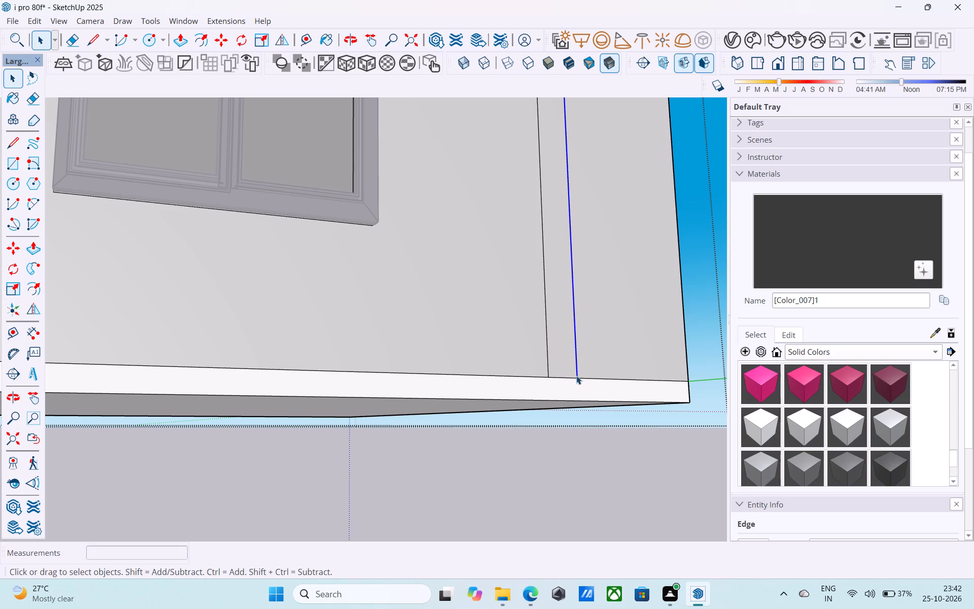
Draw a 6" line across the bottom band below the copied line and erase the edge separating strip and band.
key(l)
click(580, 378)
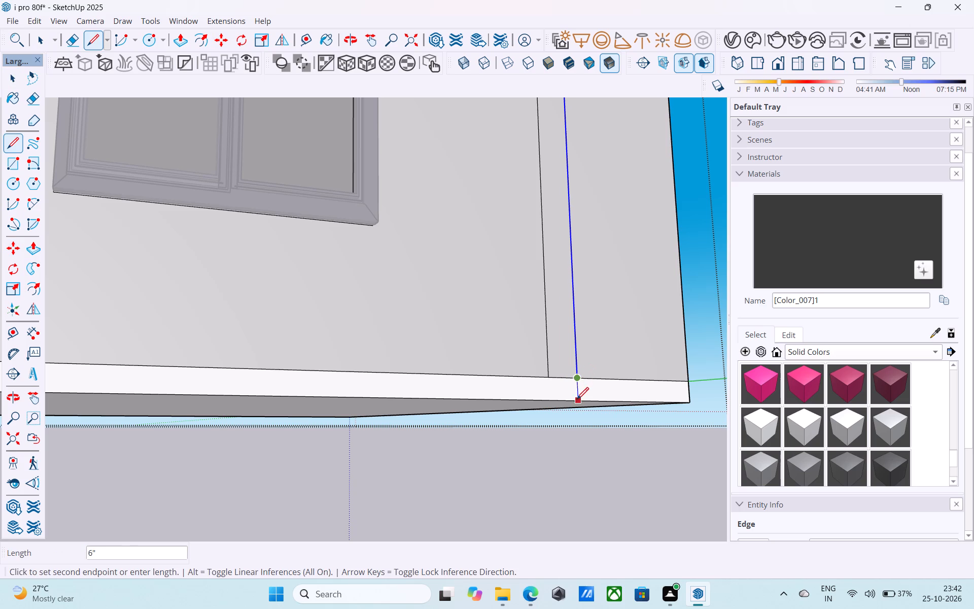
click(577, 400)
key(space)
key(e)
drag(567, 381, 565, 374)
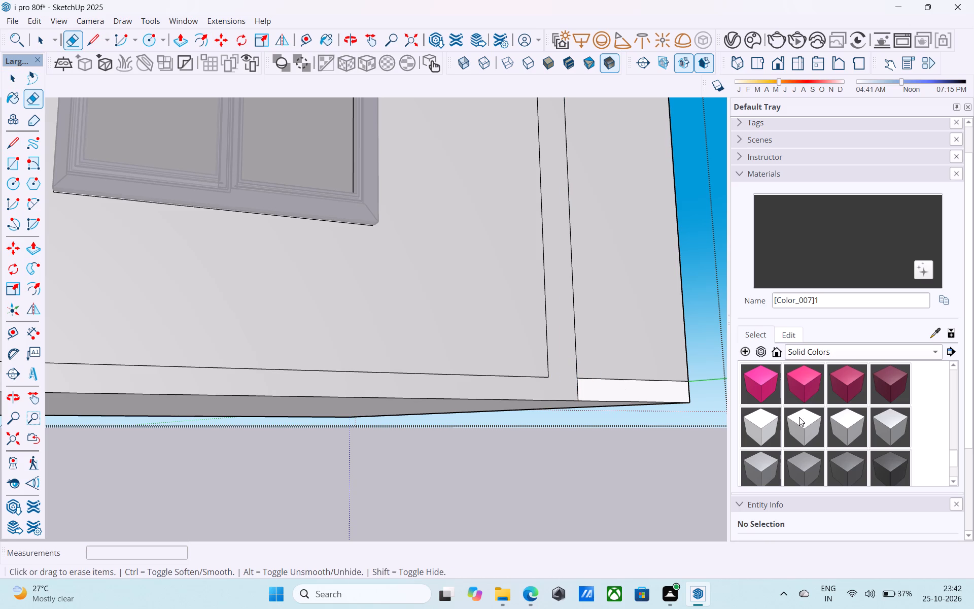
Paint the joined vertical strip and bottom band with M00_Soft_Cloud.
click(768, 427)
click(556, 384)
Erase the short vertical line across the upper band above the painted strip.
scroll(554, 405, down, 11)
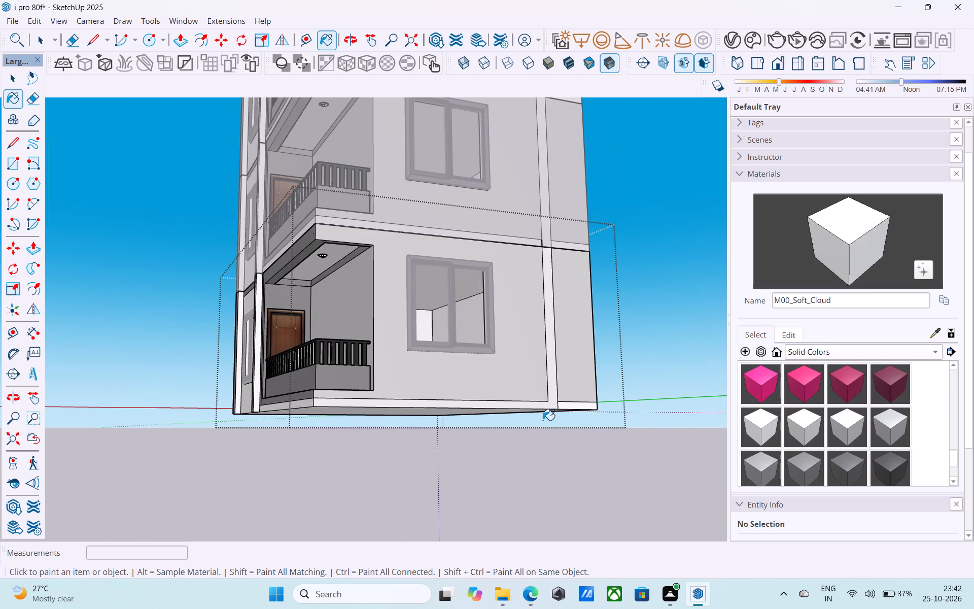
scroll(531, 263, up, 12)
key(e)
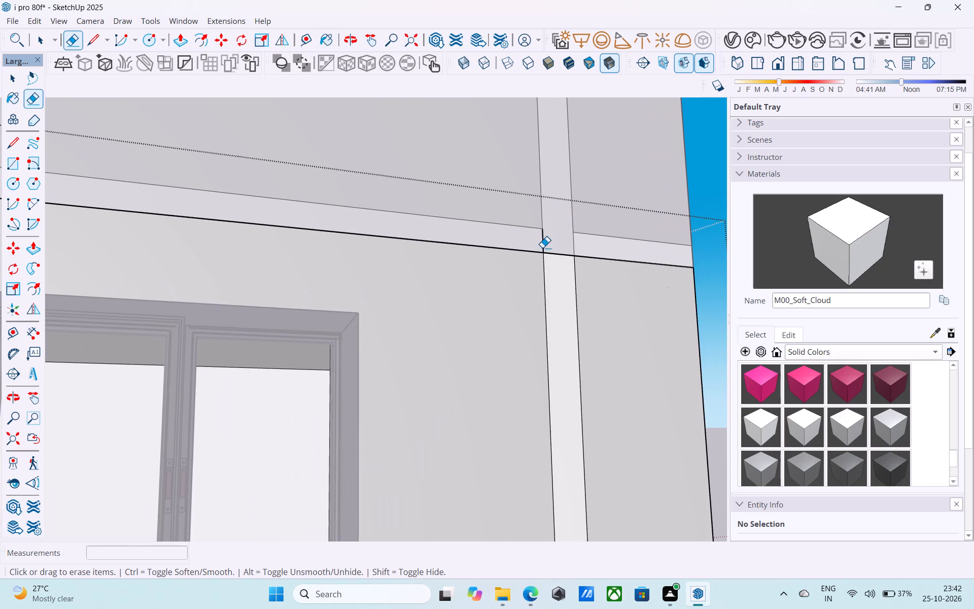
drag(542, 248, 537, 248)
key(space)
Push/Pull the joined strip and bottom band outward 6" from the window wall and close the ground-floor component.
scroll(540, 248, down, 14)
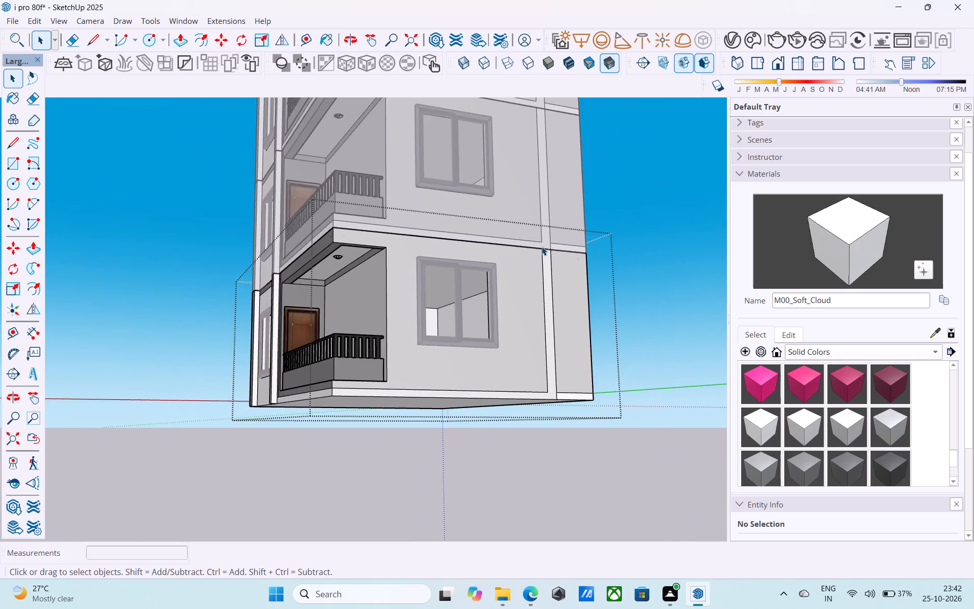
scroll(542, 247, up, 14)
middle_drag(542, 247, 529, 250)
scroll(542, 247, up, 1)
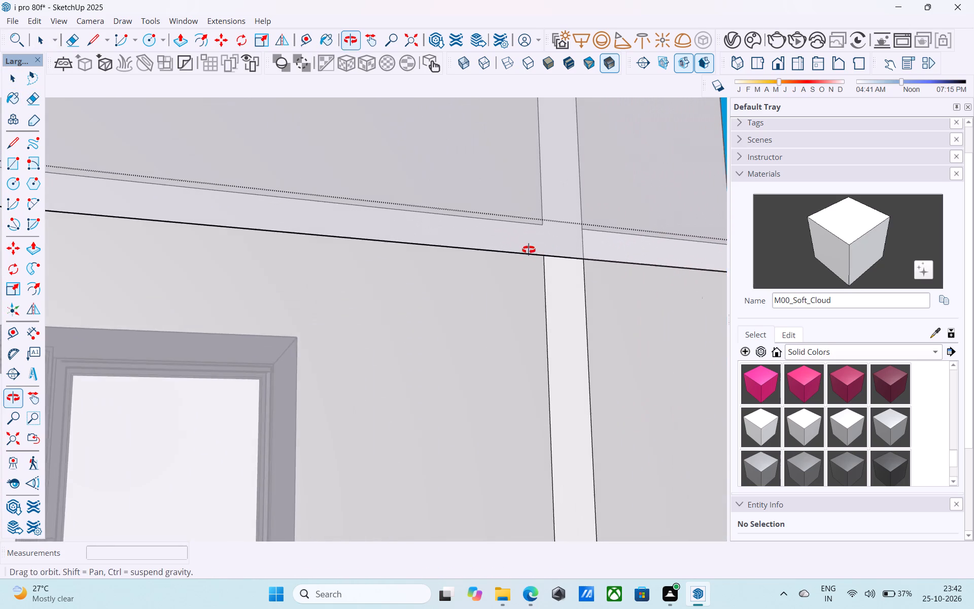
middle_drag(529, 250, 528, 250)
middle_click(528, 250)
scroll(530, 249, down, 15)
scroll(518, 441, up, 10)
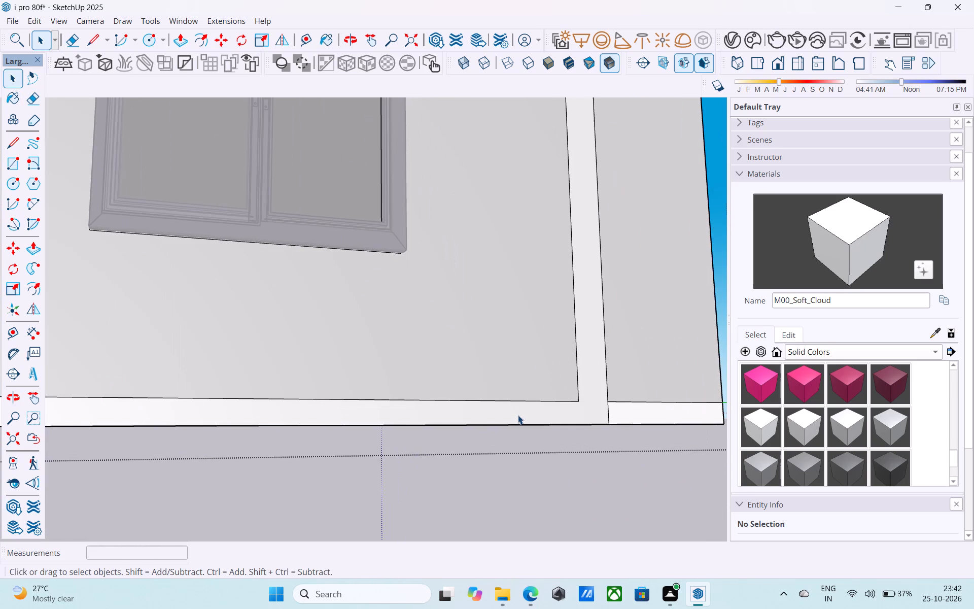
click(517, 413)
key(p)
click(517, 413)
scroll(519, 415, down, 4)
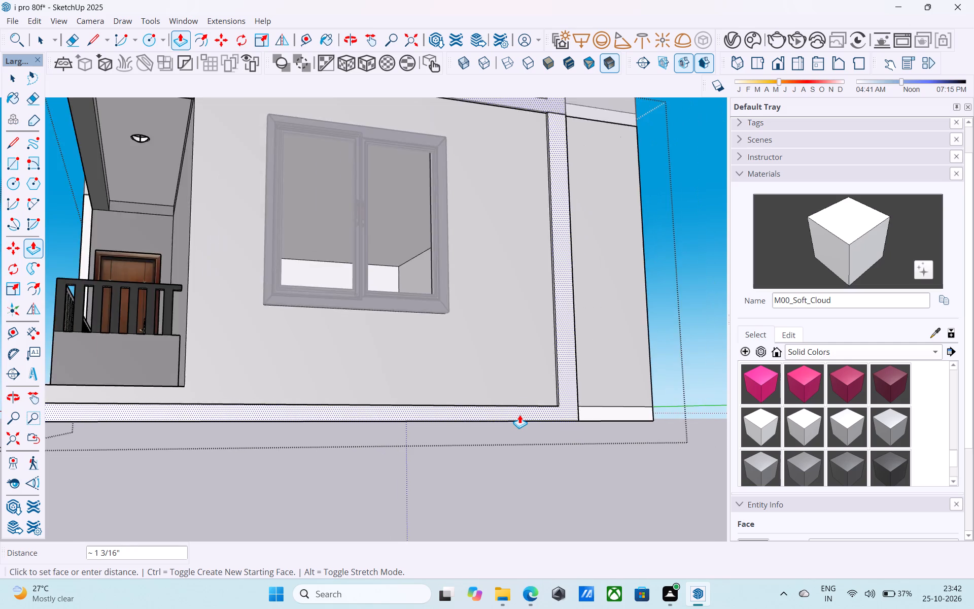
scroll(519, 415, down, 4)
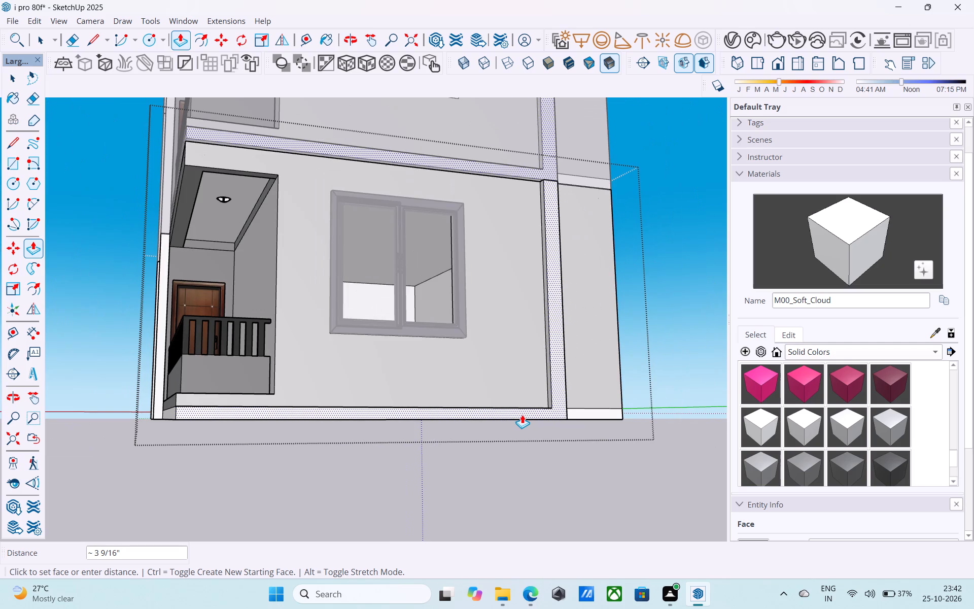
text(6")
key(Return)
key(space)
scroll(504, 410, down, 17)
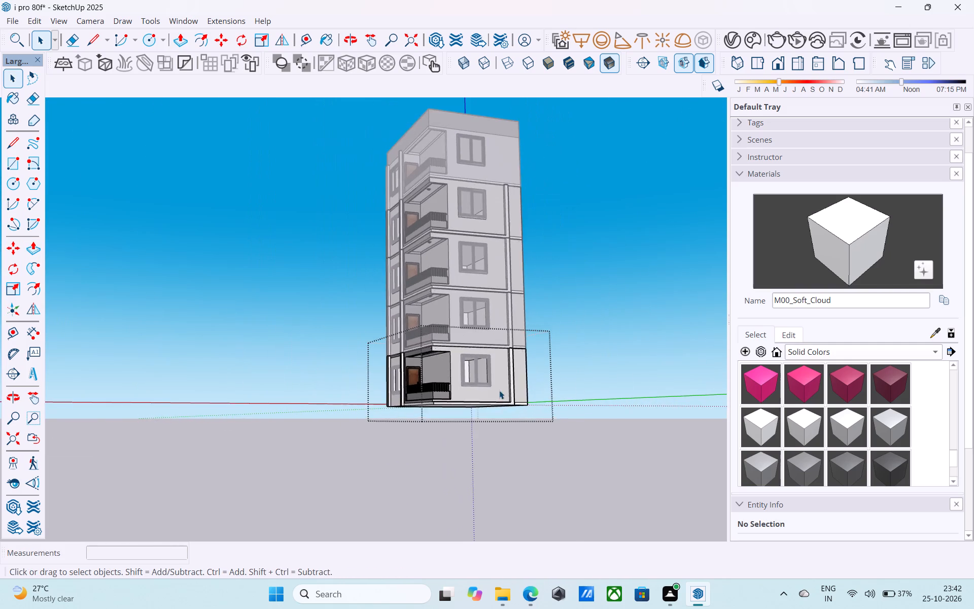
middle_drag(498, 393, 488, 441)
scroll(513, 152, up, 5)
click(592, 196)
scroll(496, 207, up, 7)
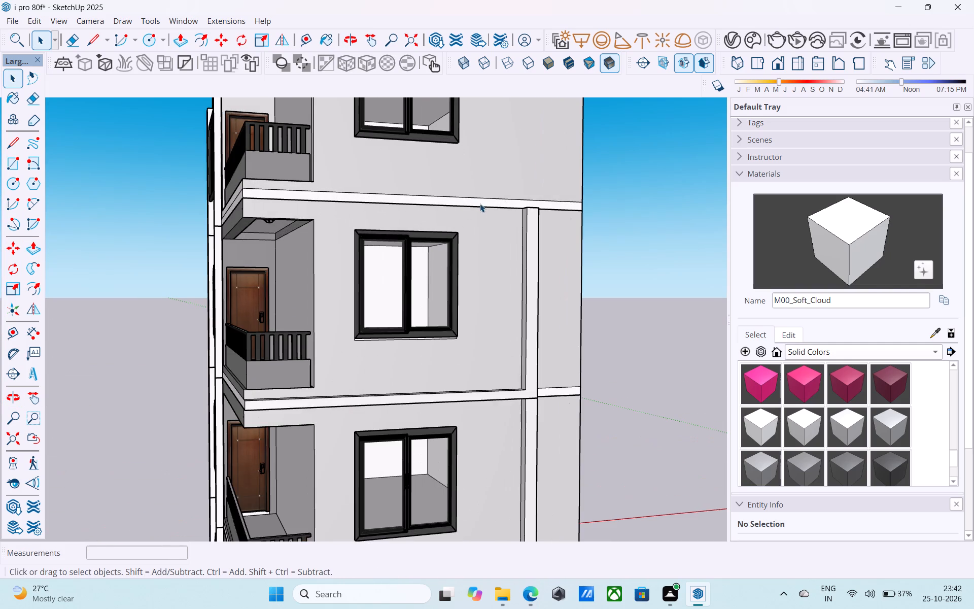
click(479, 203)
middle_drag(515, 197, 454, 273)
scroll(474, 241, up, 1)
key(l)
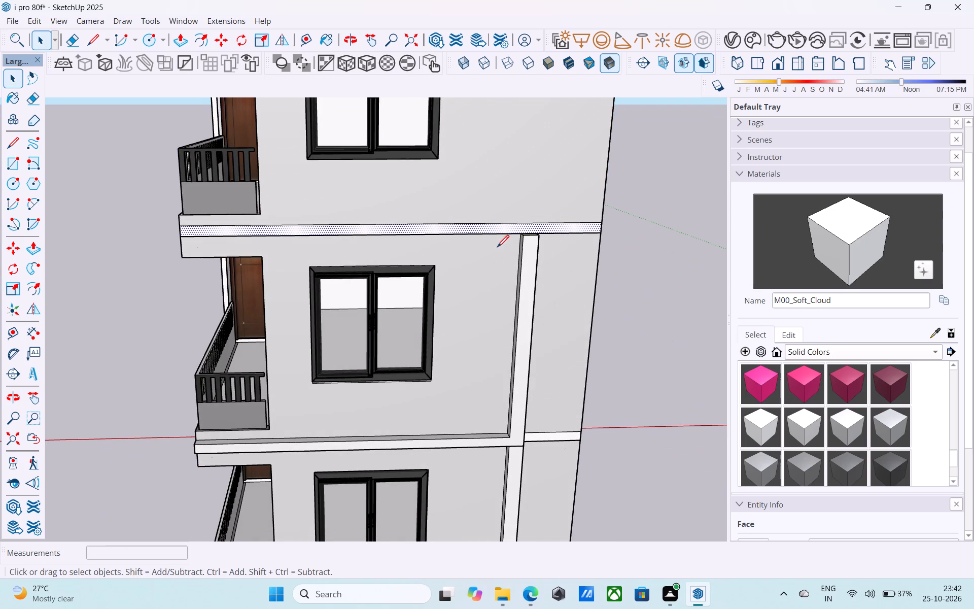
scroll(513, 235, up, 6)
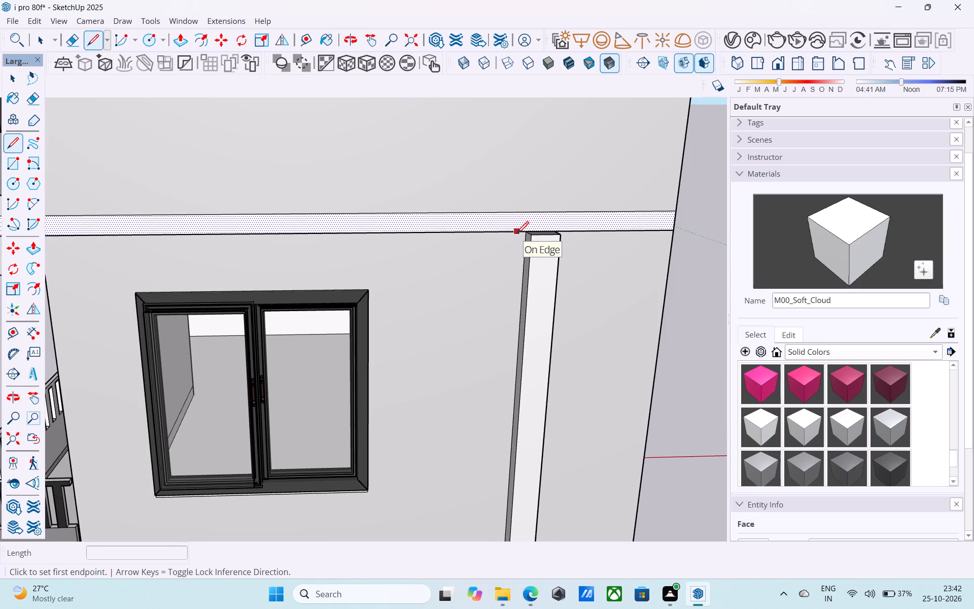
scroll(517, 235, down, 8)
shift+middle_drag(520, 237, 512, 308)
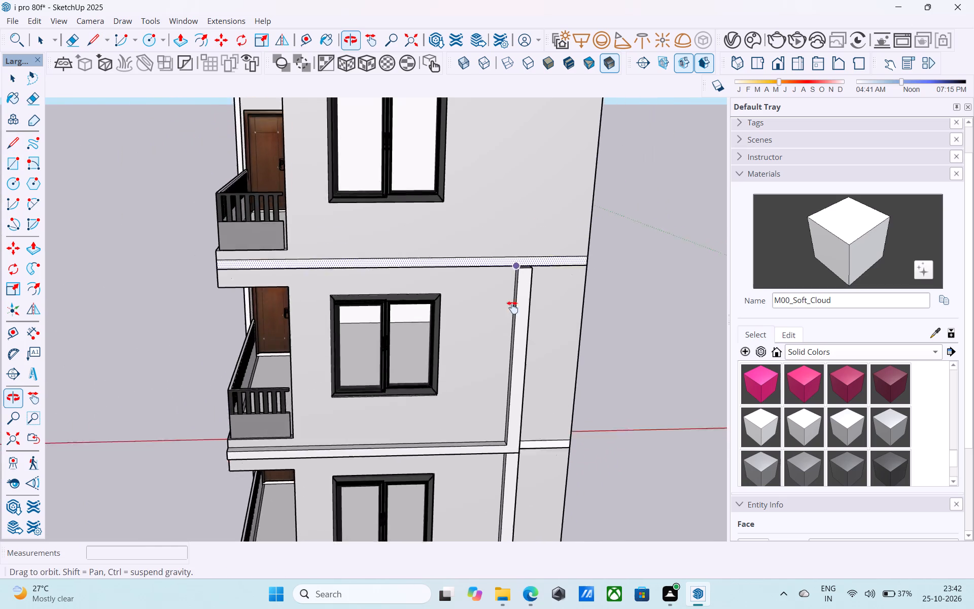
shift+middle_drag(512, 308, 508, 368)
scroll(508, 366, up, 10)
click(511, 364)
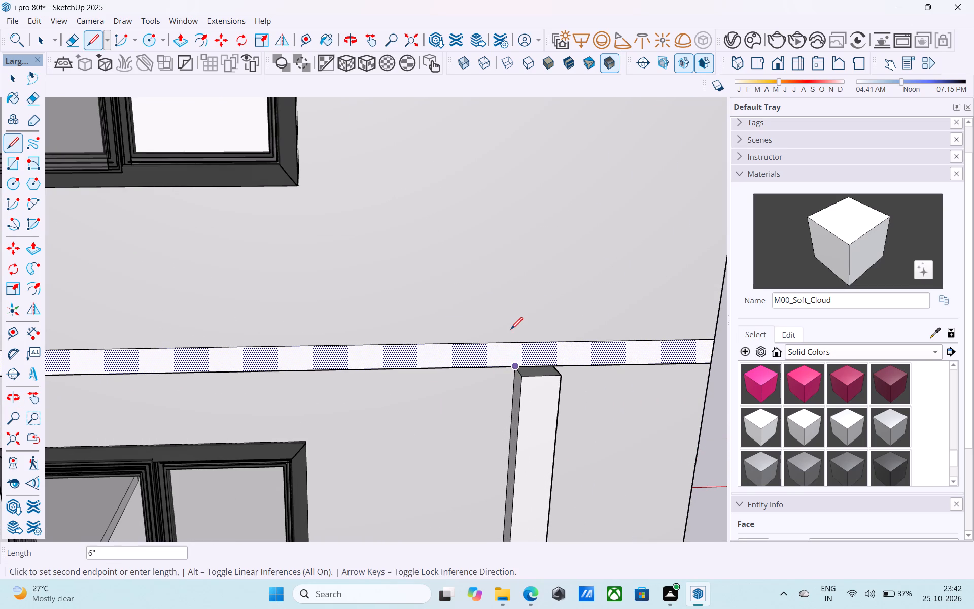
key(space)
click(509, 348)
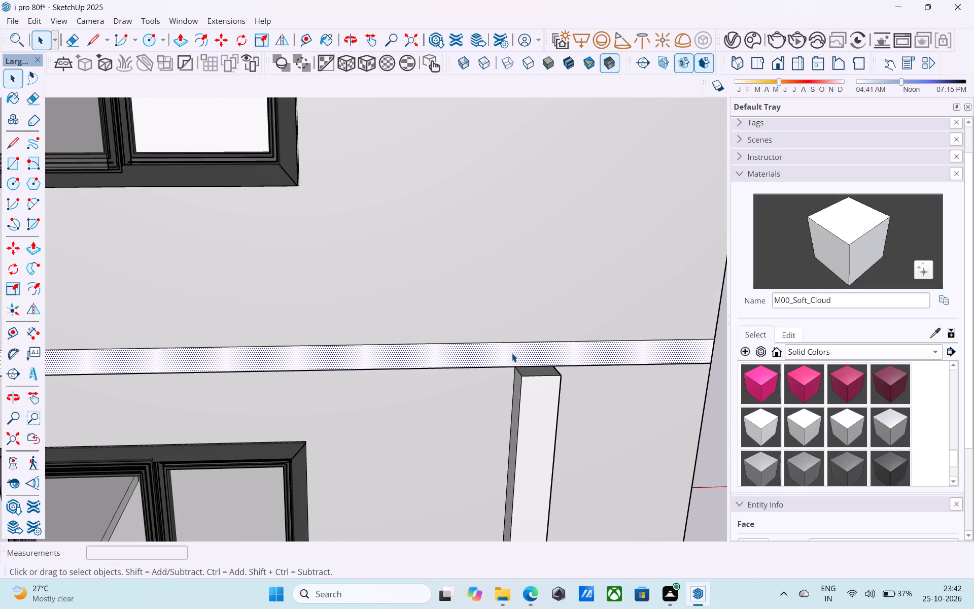
Draw two vertical lines across the band below the top floor, continuing both back edges of the raised vertical strip.
key(l)
scroll(512, 355, up, 5)
click(517, 369)
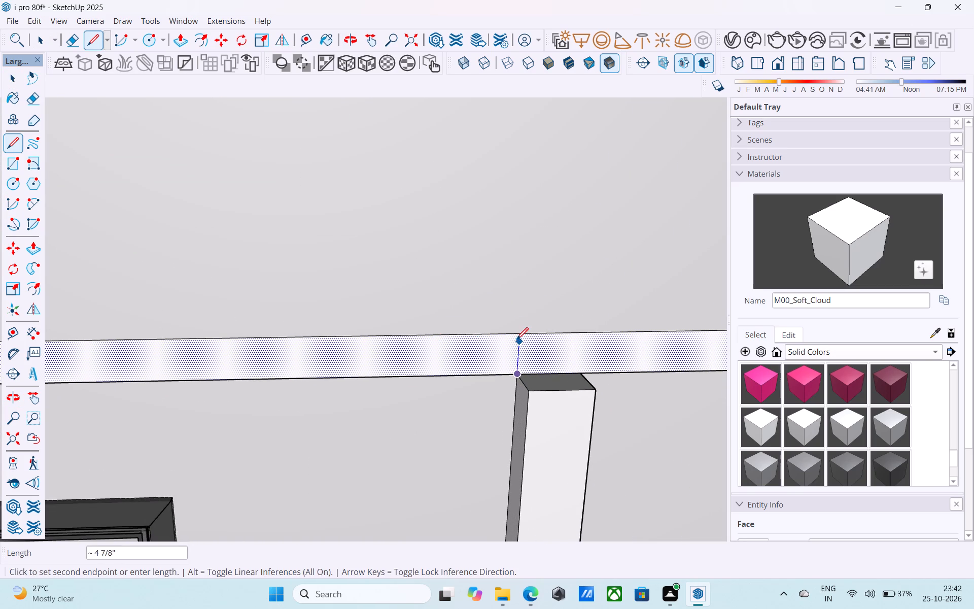
click(516, 338)
click(584, 375)
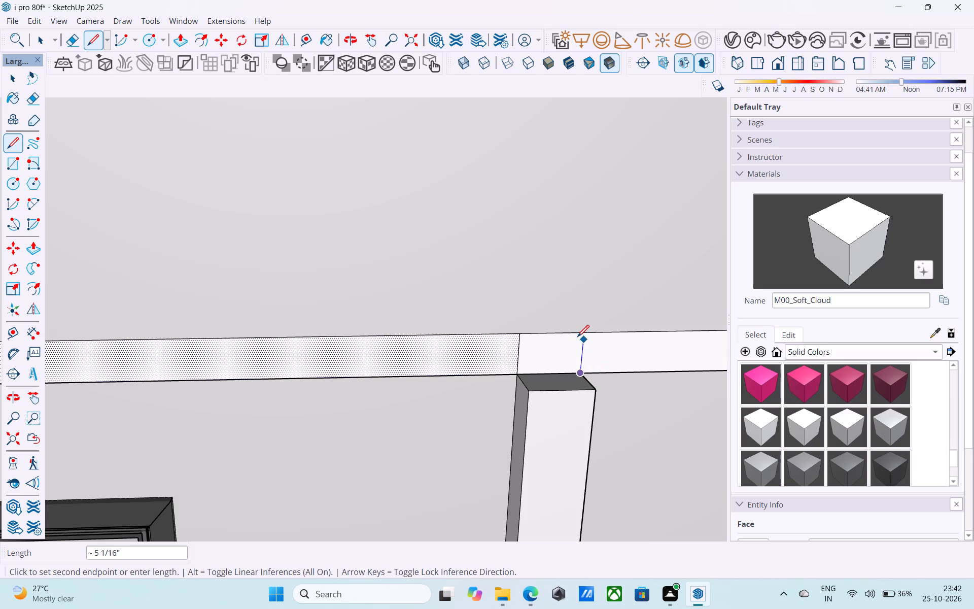
click(582, 335)
key(space)
Push/Pull the band section between the two lines outward, flush with the front of the vertical strip below.
click(569, 341)
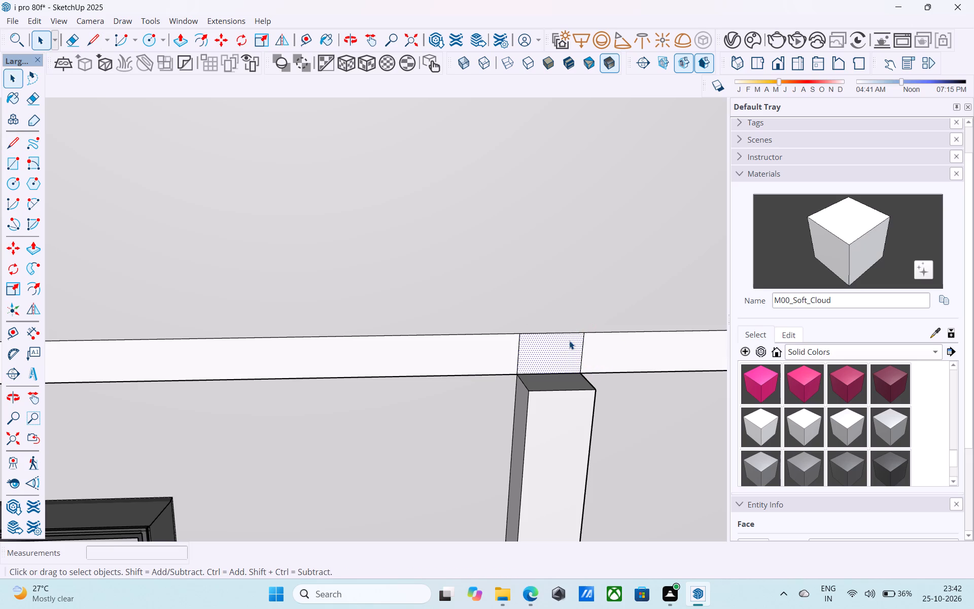
key(p)
click(569, 341)
click(525, 410)
key(space)
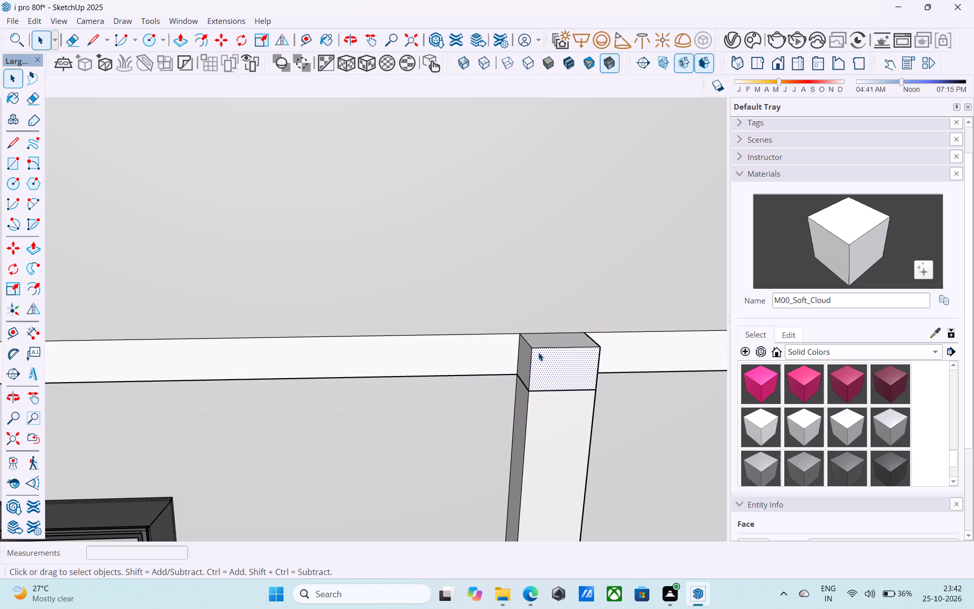
Push/Pull the top face of the new block upward to the top of the top-floor wall, under the grey parapet.
click(540, 344)
key(p)
click(541, 344)
scroll(556, 280, down, 12)
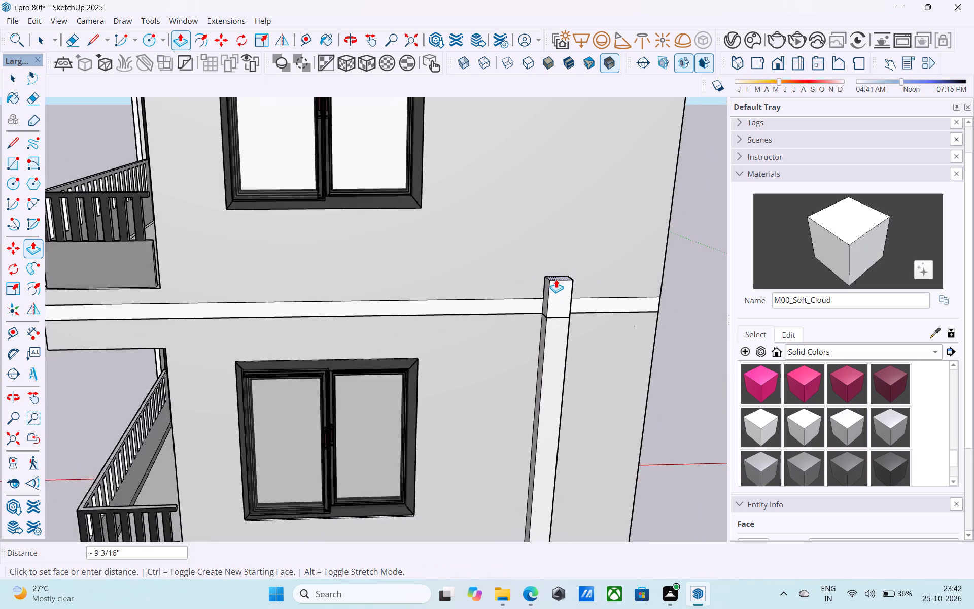
scroll(556, 279, down, 10)
shift+middle_drag(555, 274, 537, 339)
scroll(530, 287, up, 4)
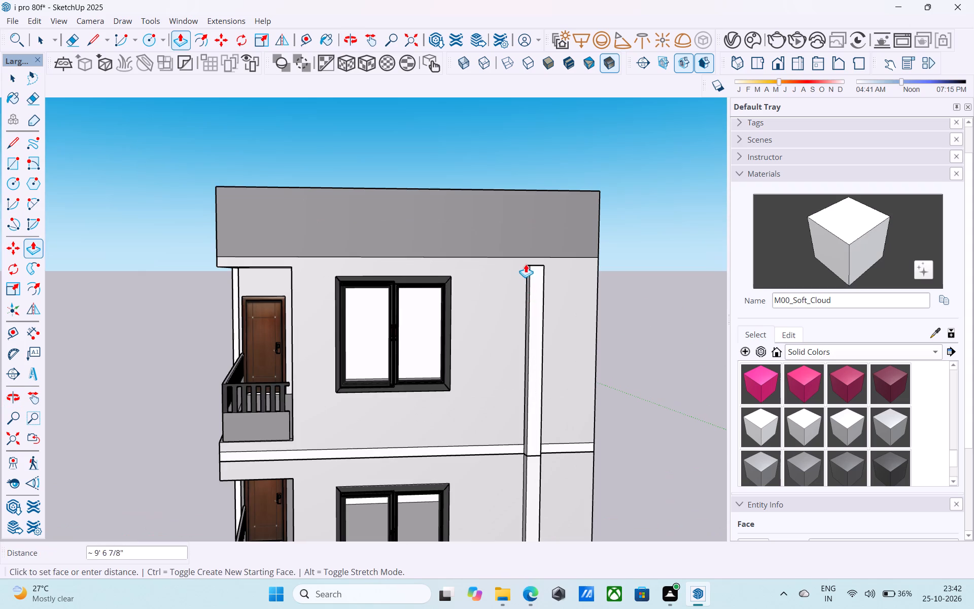
click(524, 256)
Copy the top edge of the raised strip's window-side face 9" downward.
middle_drag(523, 256, 547, 269)
middle_click(547, 269)
scroll(547, 270, up, 6)
key(space)
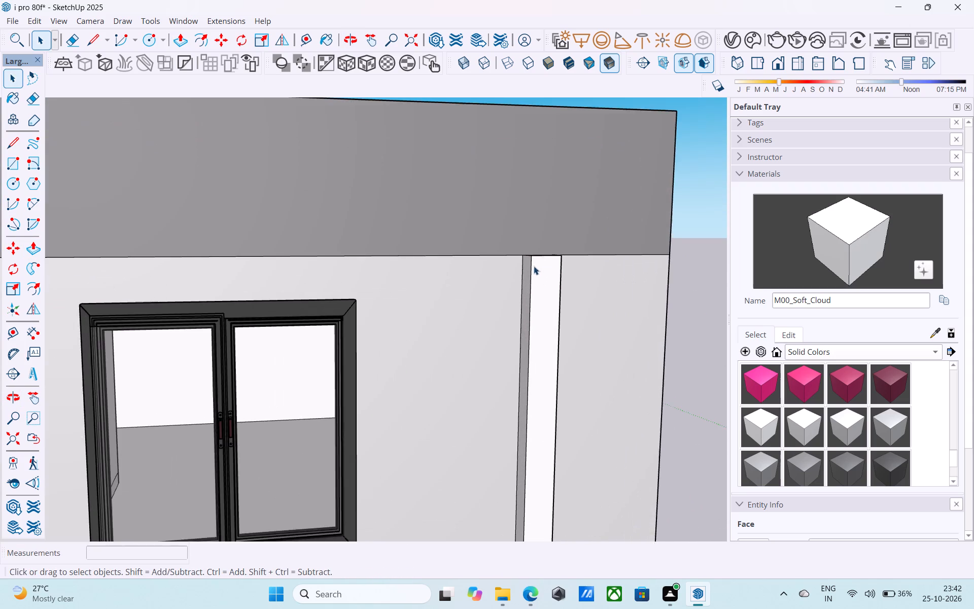
scroll(534, 266, up, 3)
click(526, 254)
scroll(526, 254, up, 3)
key(m)
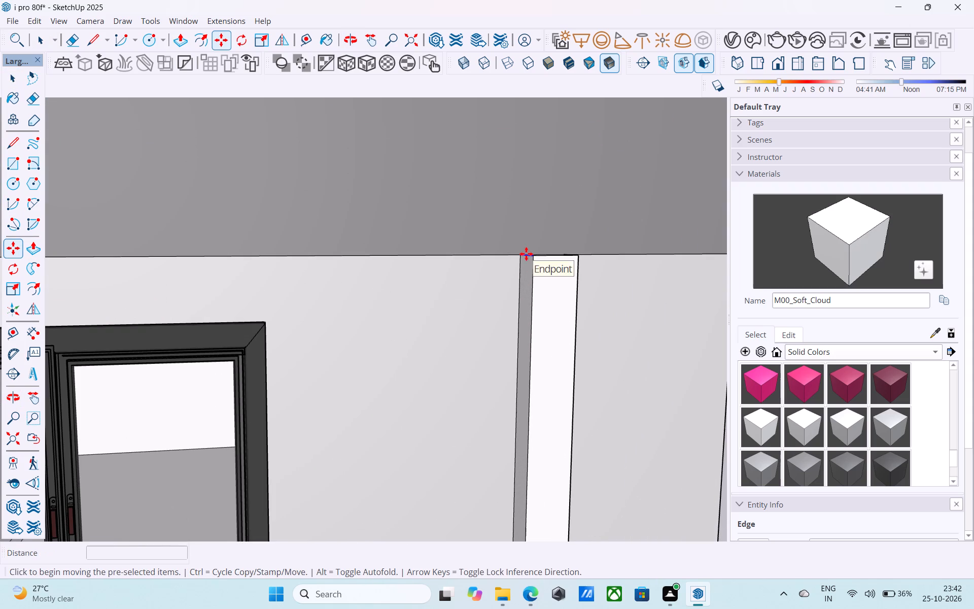
scroll(532, 259, up, 5)
click(532, 259)
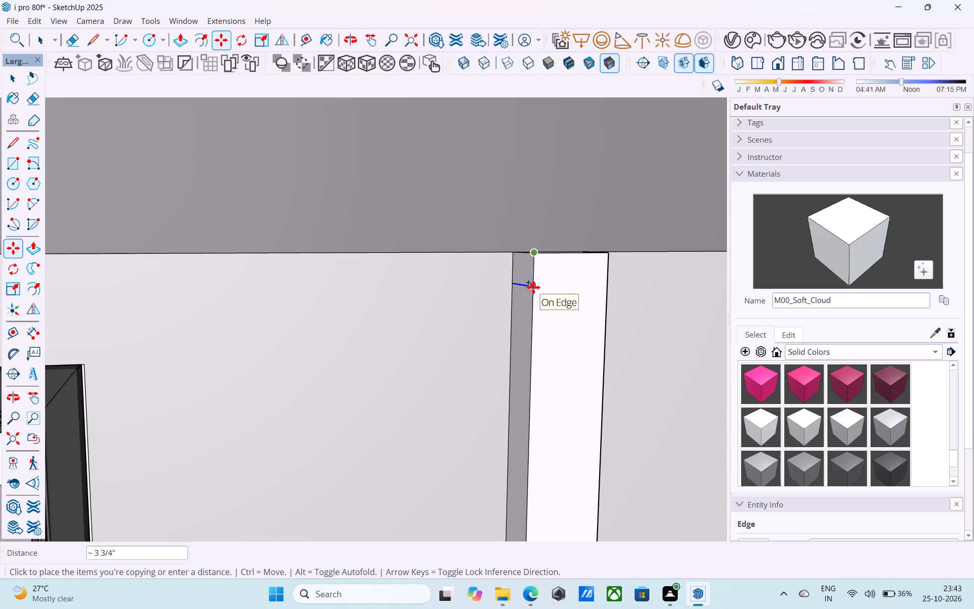
key(9)
key(shift+quotedbl)
key(Return)
key(space)
Push/Pull the 9" high side face about 12' 4" above the top-floor window to the balcony opening.
click(522, 288)
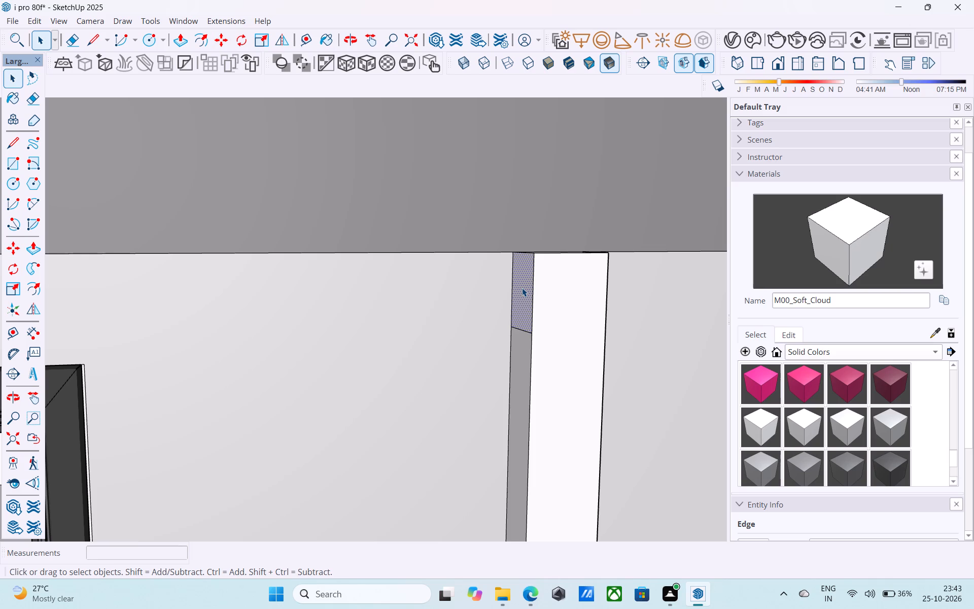
key(p)
click(522, 288)
scroll(353, 295, down, 9)
middle_drag(354, 295, 732, 292)
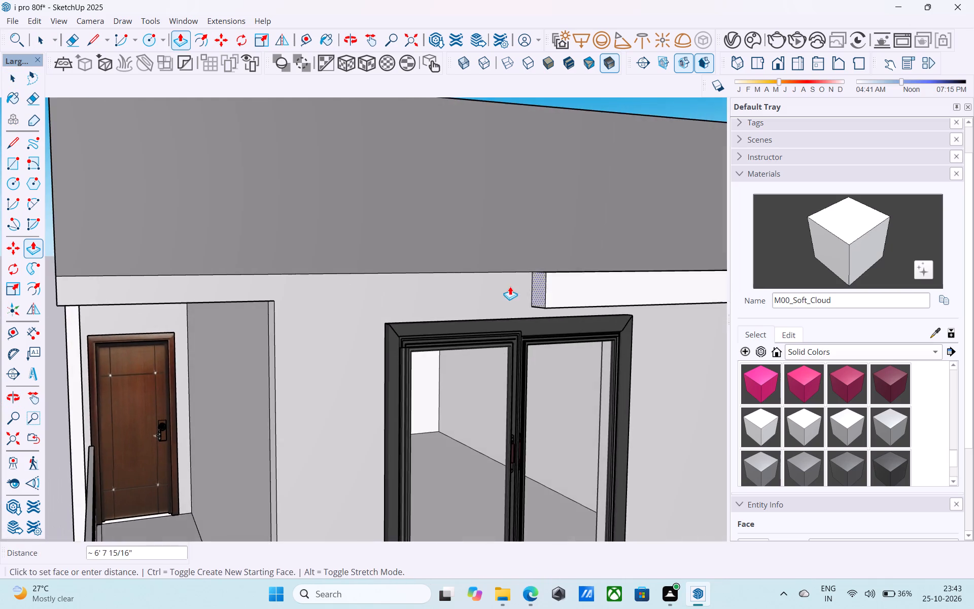
scroll(481, 292, down, 4)
click(320, 290)
scroll(367, 288, down, 10)
Examine the raised strips around the top-floor window and across the whole building facade.
shift+middle_drag(375, 296, 388, 282)
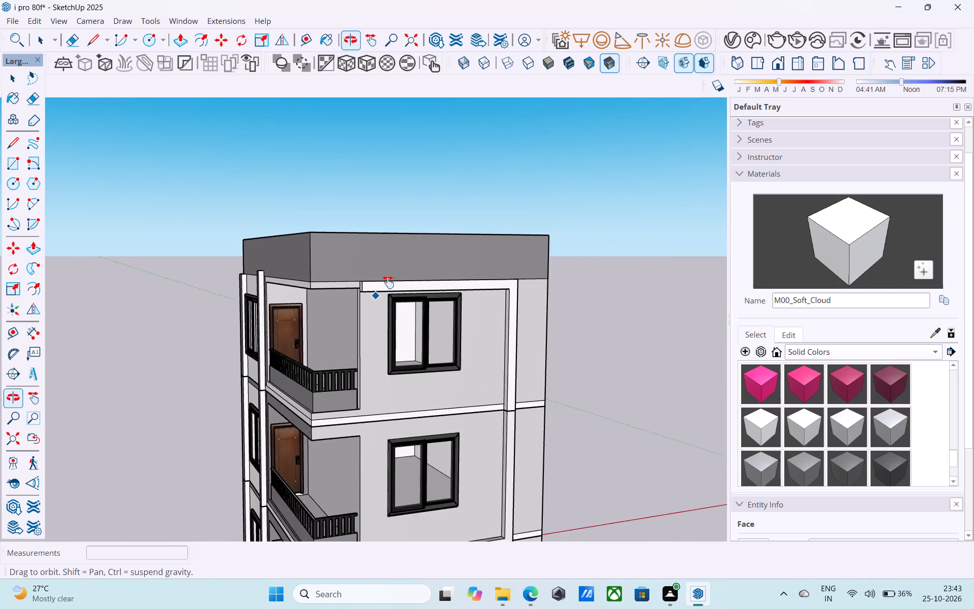
shift+middle_drag(388, 282, 488, 241)
scroll(441, 261, up, 5)
shift+middle_drag(436, 262, 431, 264)
shift+middle_drag(428, 266, 435, 227)
middle_click(435, 227)
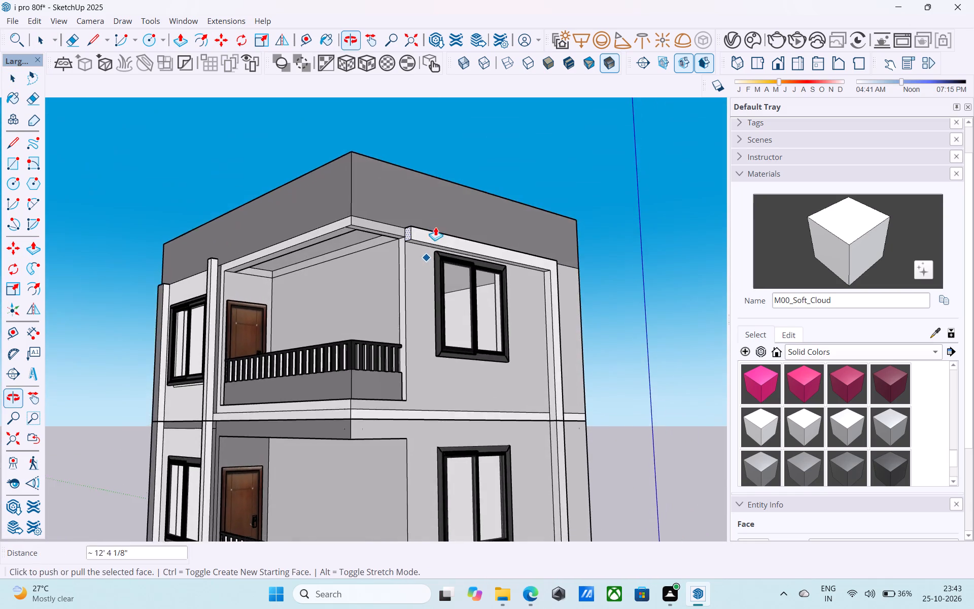
scroll(435, 234, up, 8)
scroll(423, 249, down, 20)
scroll(423, 249, down, 3)
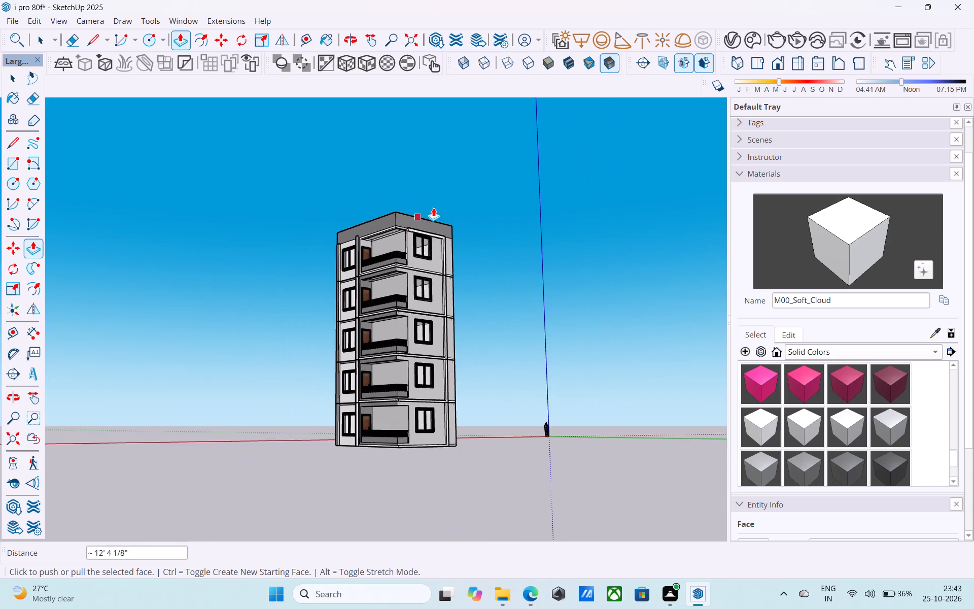
scroll(433, 208, down, 6)
scroll(464, 363, up, 19)
key(space)
click(379, 375)
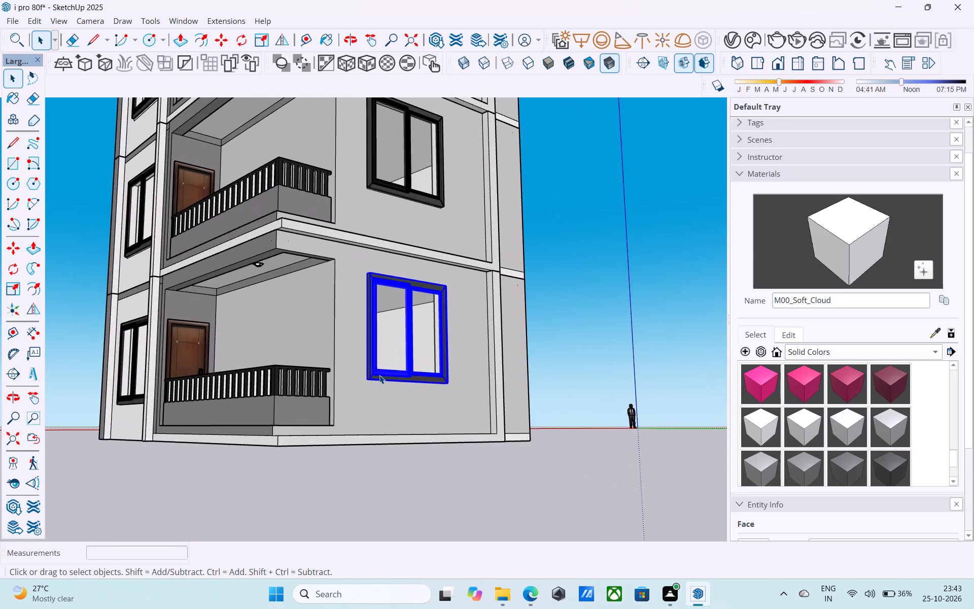
scroll(380, 375, down, 6)
click(582, 321)
scroll(459, 360, down, 9)
middle_drag(434, 373, 422, 399)
middle_click(422, 399)
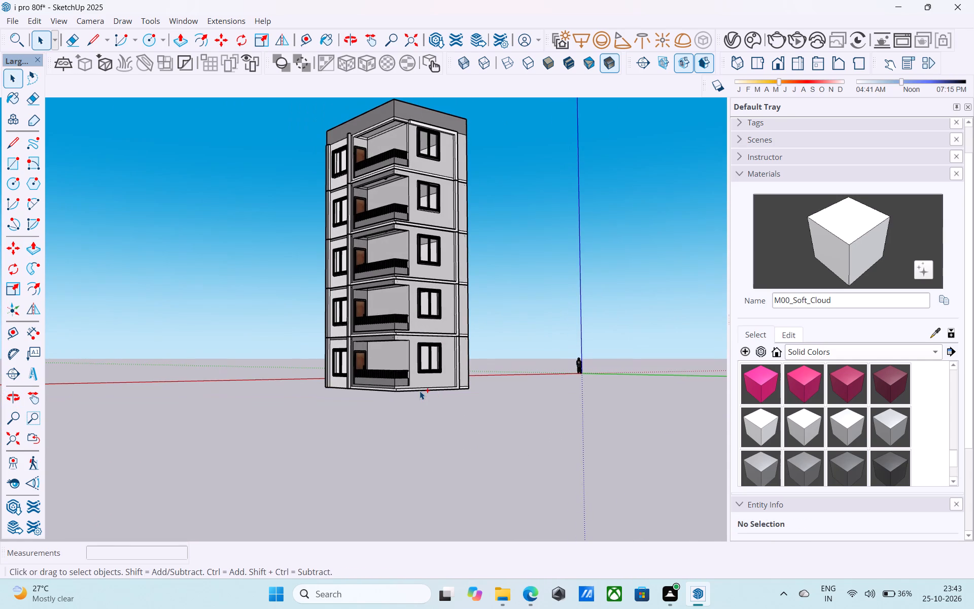
Save the model.
key(ctrl+s)
Open the ground-floor component for editing at the wall section between the vertical strip and the building corner.
scroll(420, 370, down, 5)
shift+middle_drag(418, 370, 530, 484)
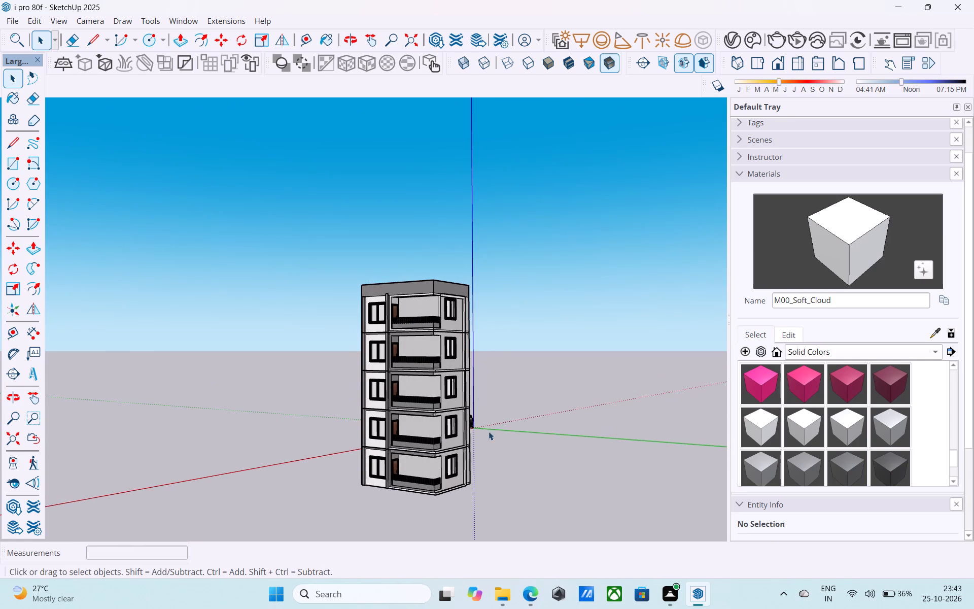
scroll(449, 343, up, 4)
middle_drag(440, 331, 313, 373)
middle_click(313, 373)
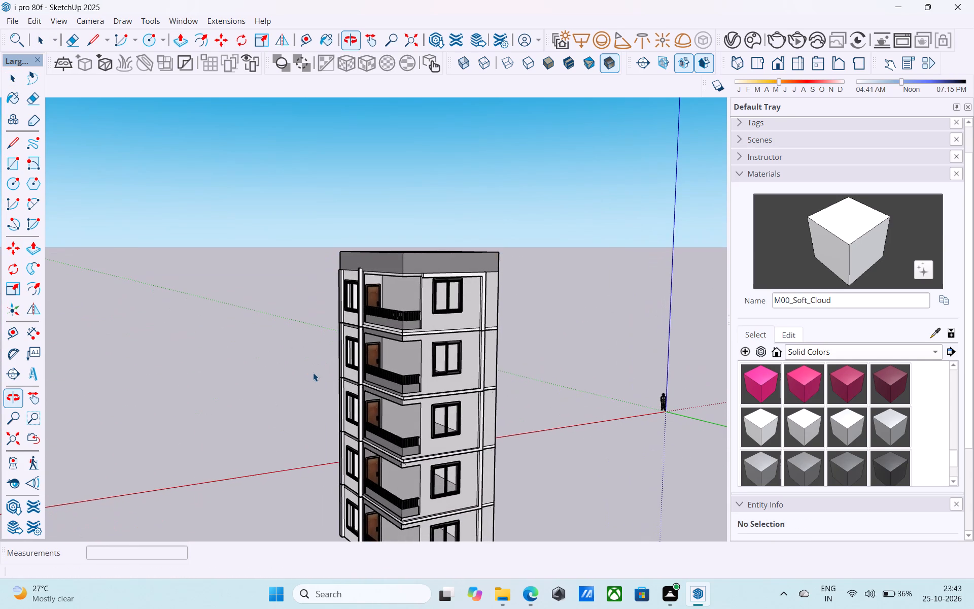
middle_drag(426, 353, 320, 352)
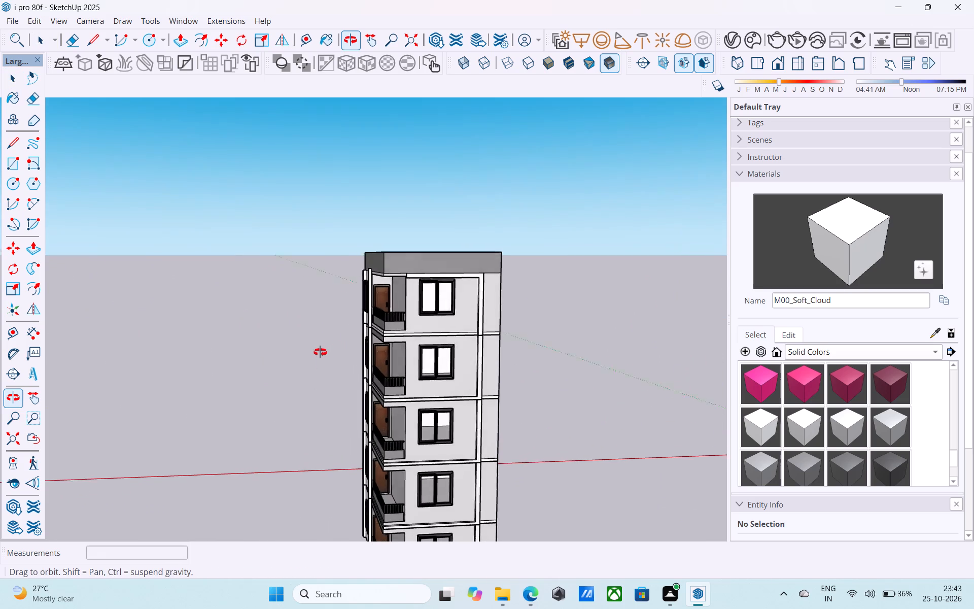
middle_drag(320, 352, 292, 339)
middle_click(422, 310)
middle_drag(422, 310, 414, 307)
scroll(478, 300, down, 6)
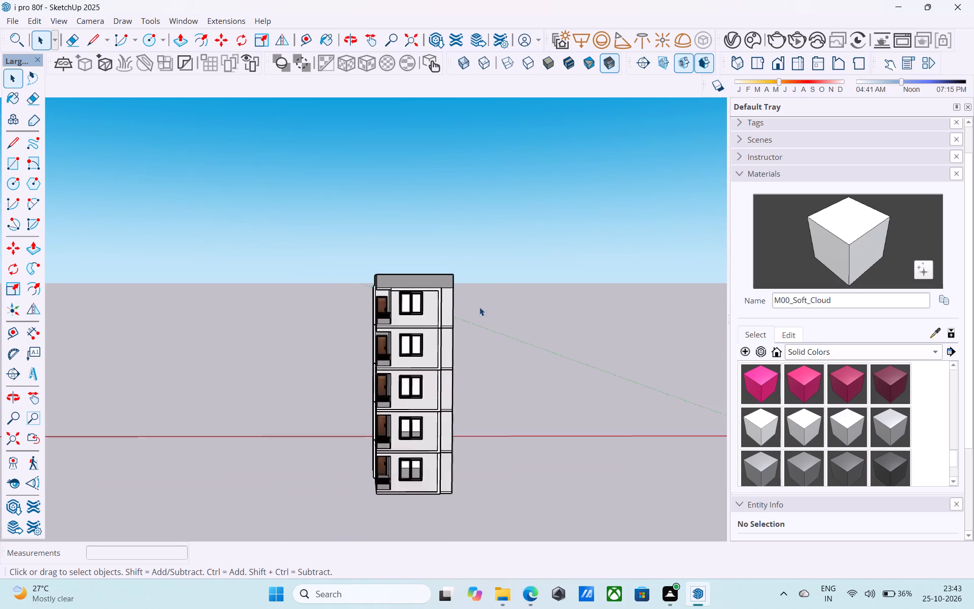
scroll(425, 432, up, 13)
double_click(473, 430)
scroll(499, 420, up, 9)
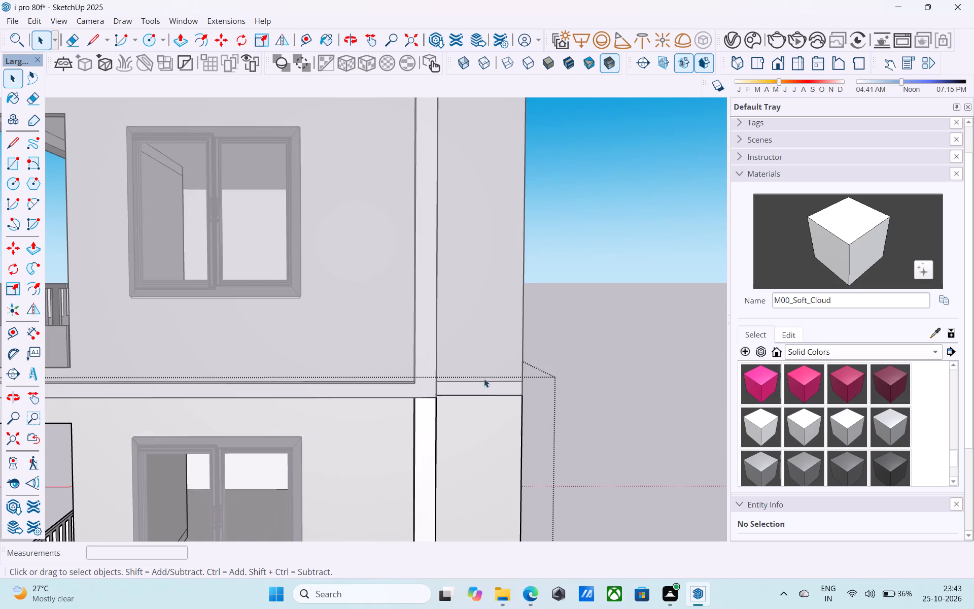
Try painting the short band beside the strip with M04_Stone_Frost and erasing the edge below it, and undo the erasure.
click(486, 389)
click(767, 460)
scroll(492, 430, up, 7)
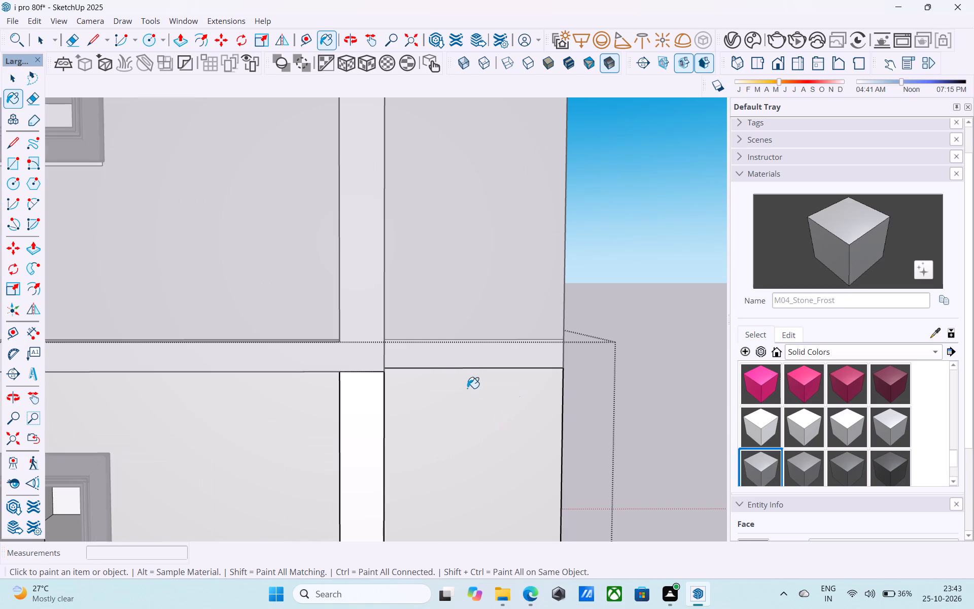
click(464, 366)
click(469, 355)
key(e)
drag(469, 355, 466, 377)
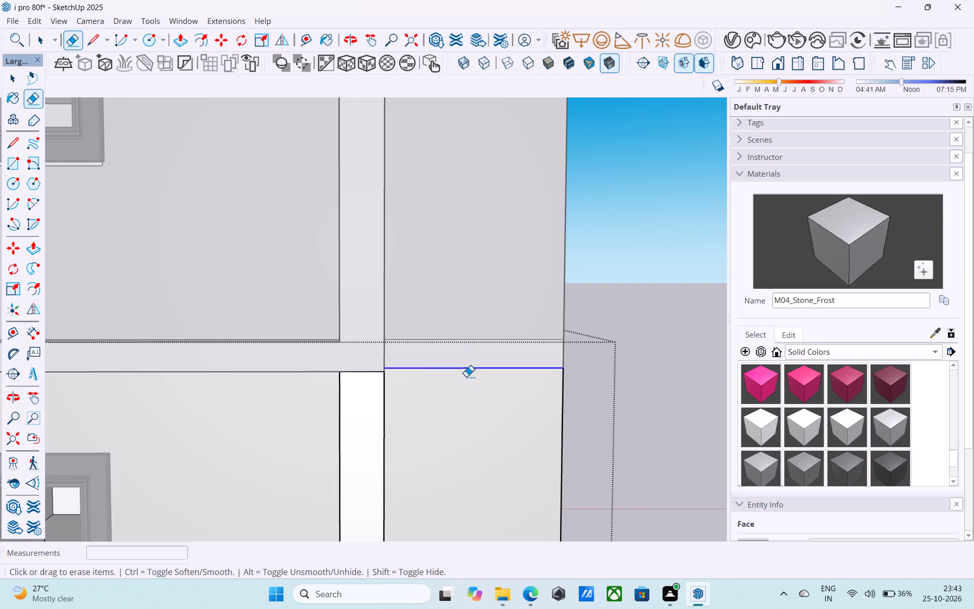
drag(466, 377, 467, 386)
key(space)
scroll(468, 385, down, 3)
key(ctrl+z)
Erase the edge separating the short white bottom band from the wall between the ground-floor vertical strip and the corner.
middle_click(467, 386)
middle_drag(461, 385, 328, 377)
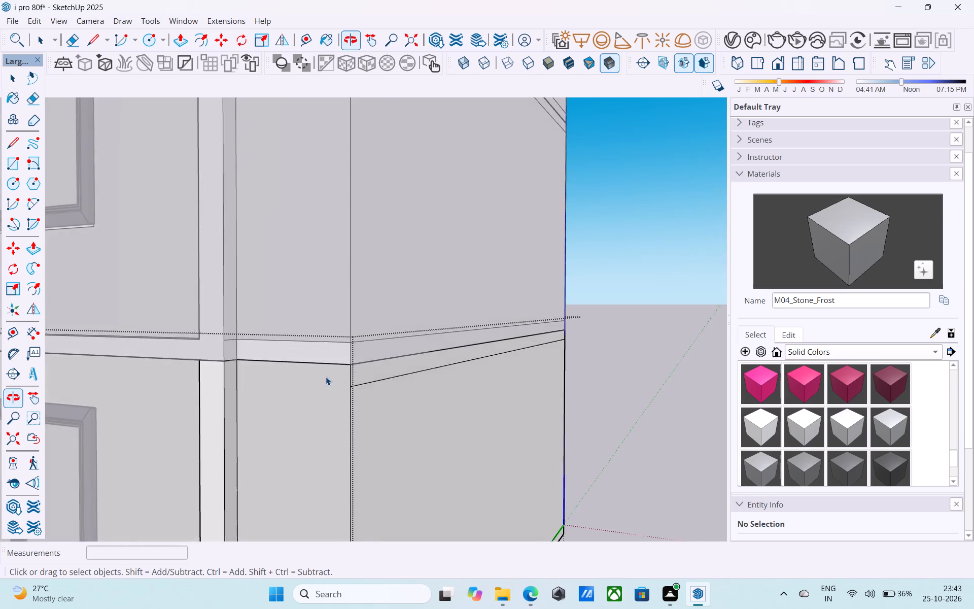
scroll(315, 370, up, 4)
middle_drag(310, 358, 353, 211)
scroll(326, 302, up, 2)
scroll(325, 306, down, 2)
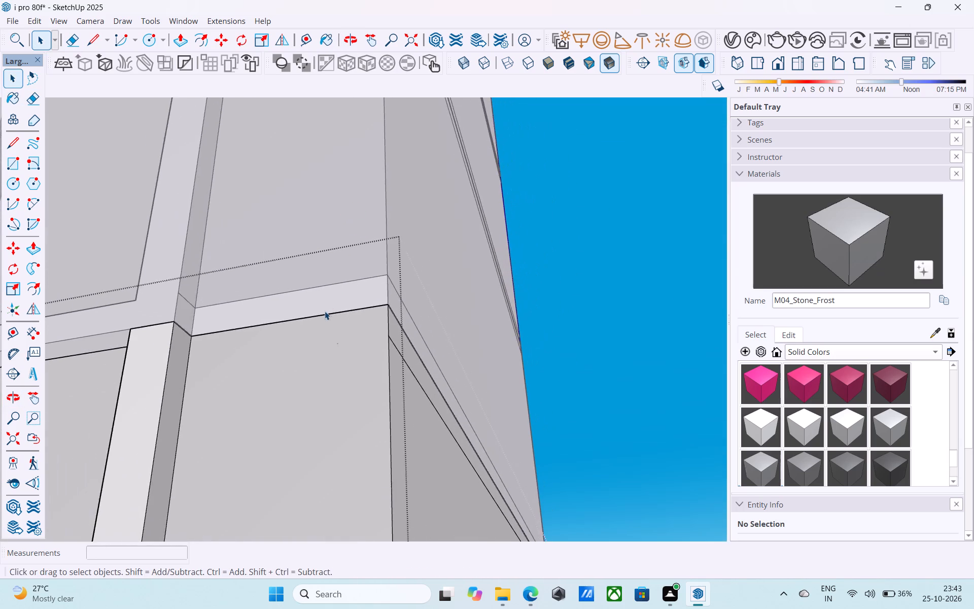
scroll(325, 311, down, 5)
scroll(325, 311, up, 1)
scroll(324, 309, down, 14)
scroll(327, 487, up, 5)
scroll(308, 379, up, 3)
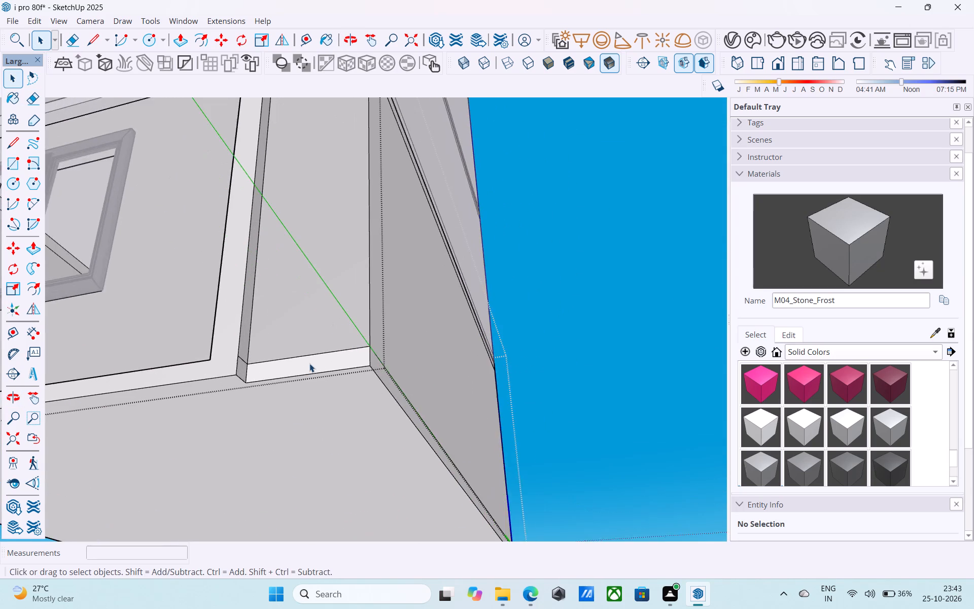
scroll(309, 363, up, 5)
key(e)
drag(309, 363, 324, 334)
key(space)
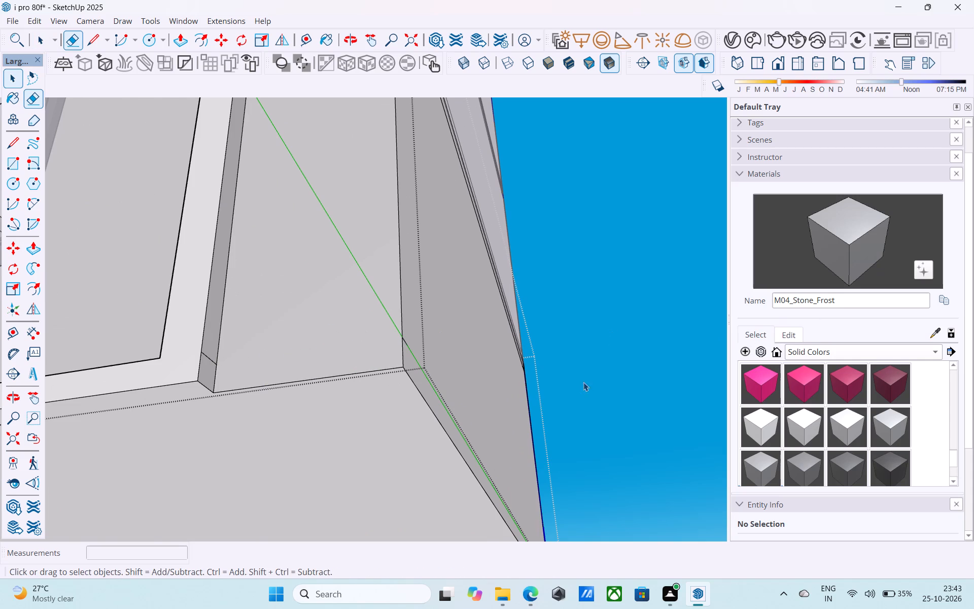
Close the ground-floor component and save the model.
scroll(466, 417, down, 15)
middle_drag(425, 422, 460, 542)
key(ctrl+s)
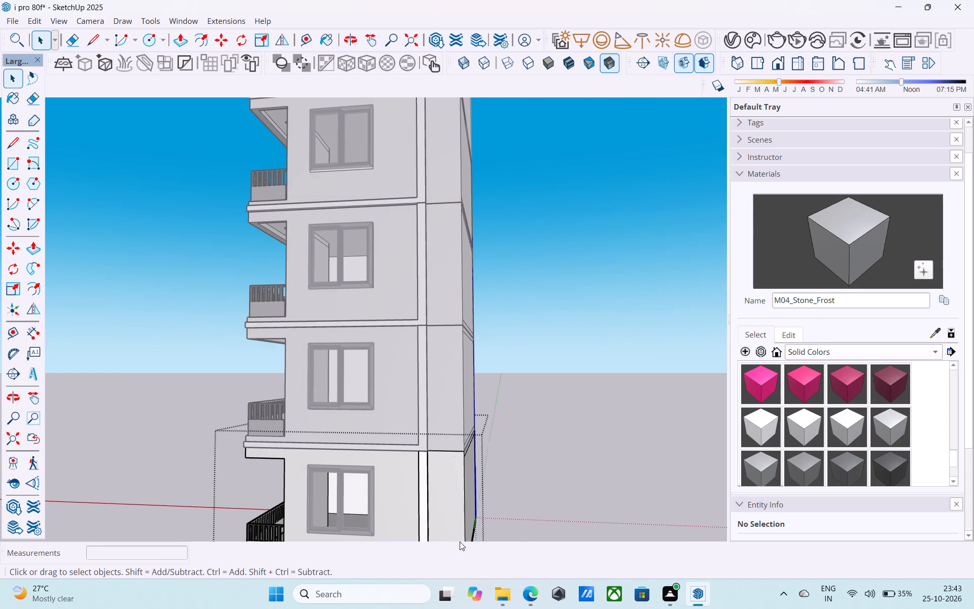
click(532, 421)
scroll(406, 409, down, 4)
middle_drag(406, 420, 462, 478)
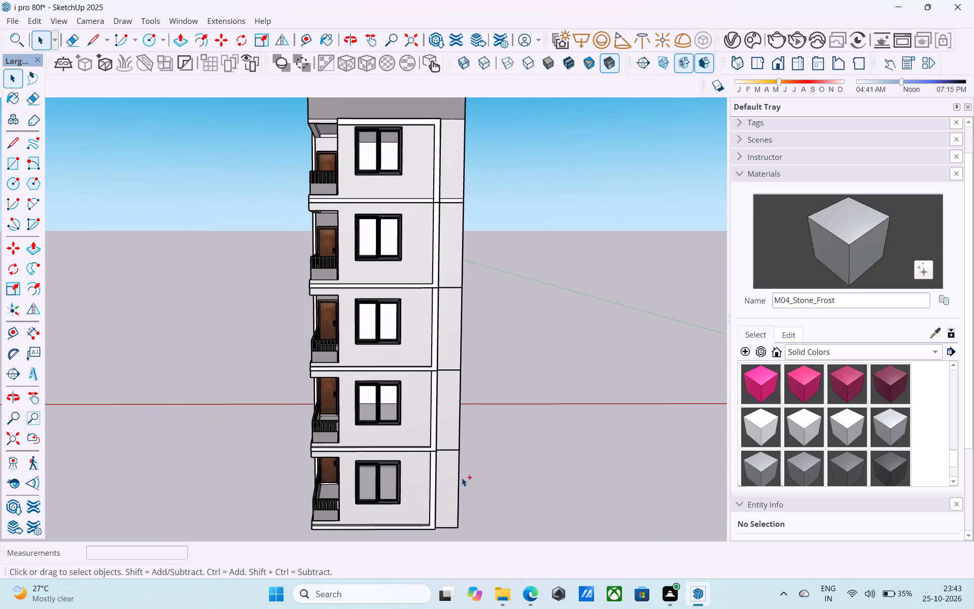
key(ctrl+s)
scroll(410, 430, down, 3)
middle_drag(407, 430, 641, 440)
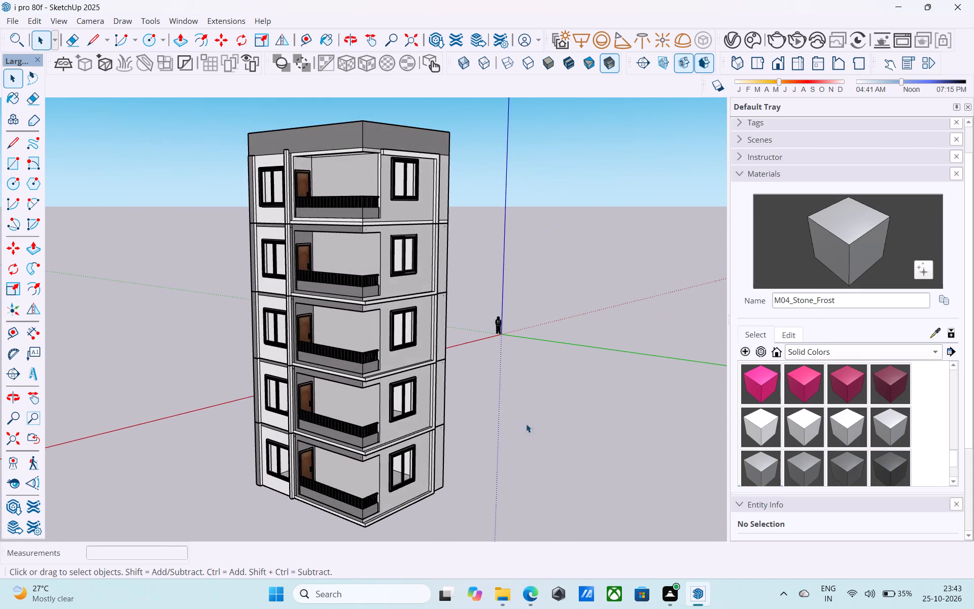
middle_drag(443, 427, 489, 441)
key(ctrl+s)
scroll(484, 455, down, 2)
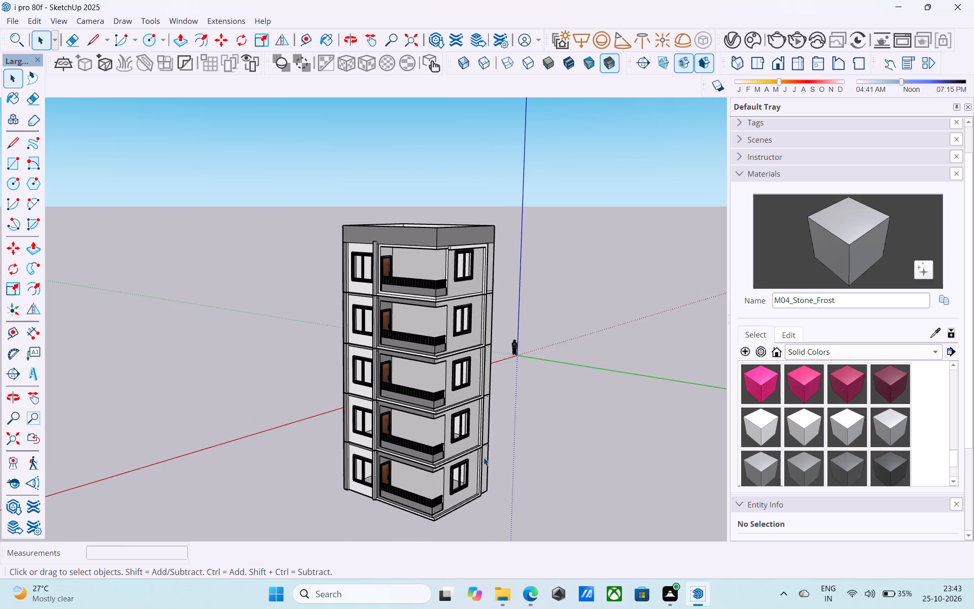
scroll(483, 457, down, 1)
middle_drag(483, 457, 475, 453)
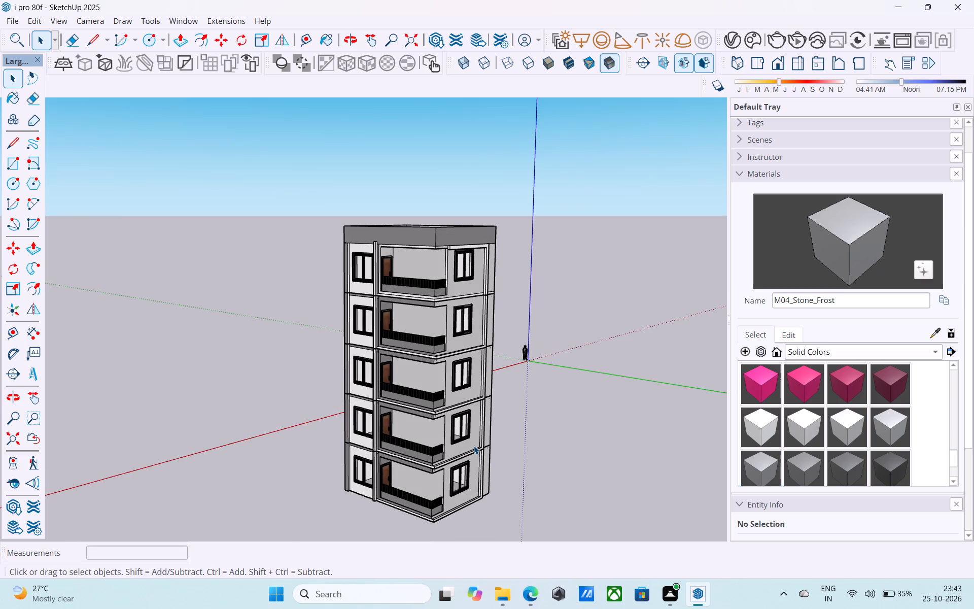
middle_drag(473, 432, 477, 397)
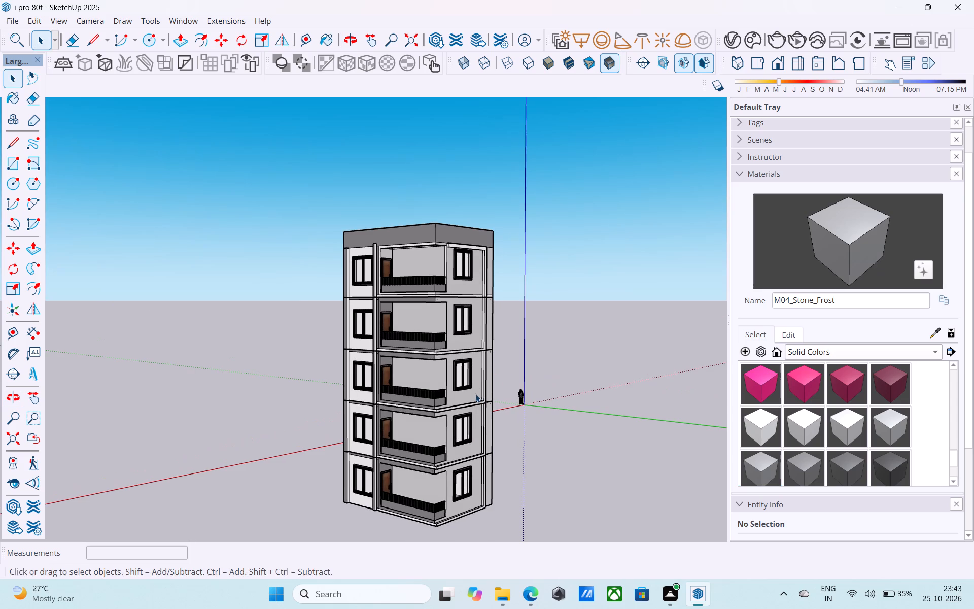